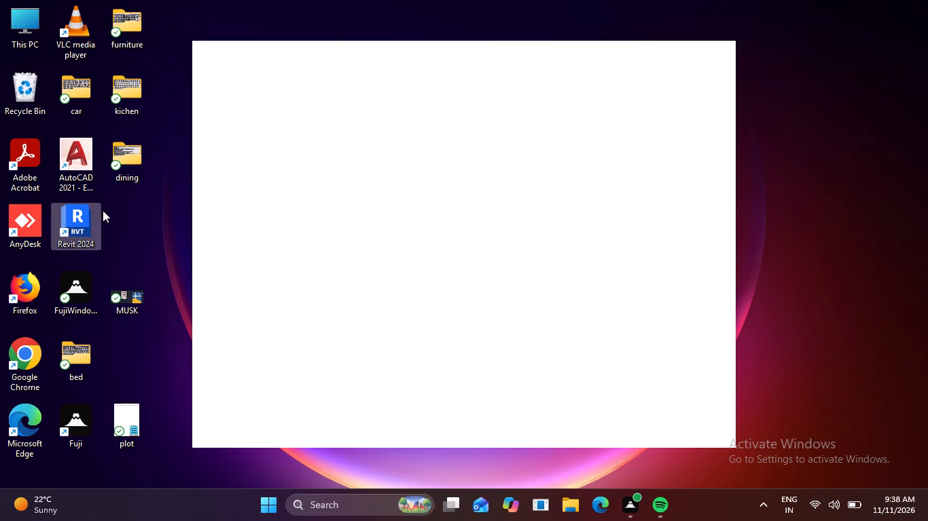
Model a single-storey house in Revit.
Launch Revit 2024 from the desktop and bring its loading window to the front.
double_click(90, 227)
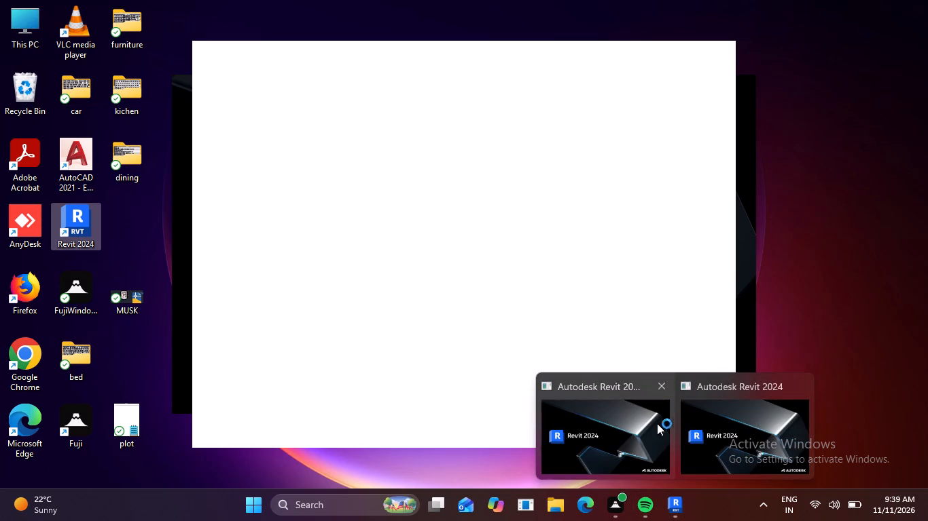
click(674, 505)
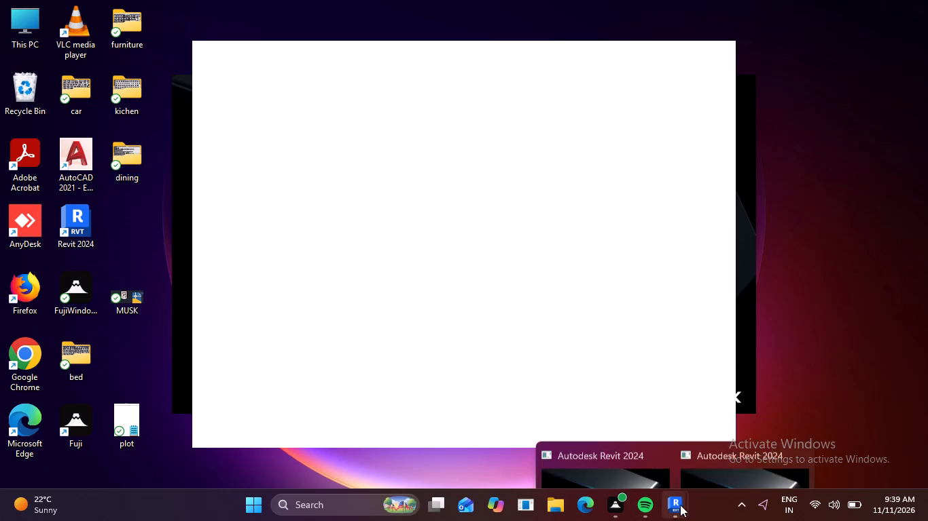
click(635, 436)
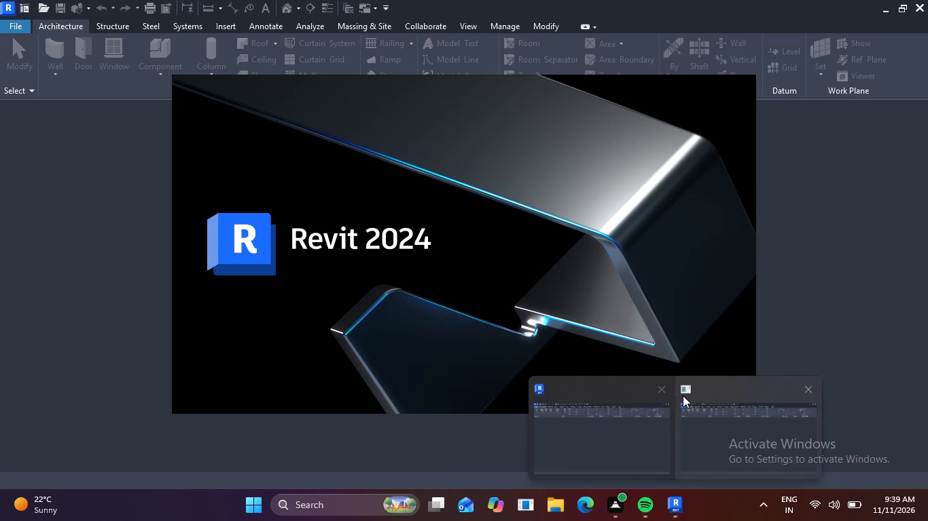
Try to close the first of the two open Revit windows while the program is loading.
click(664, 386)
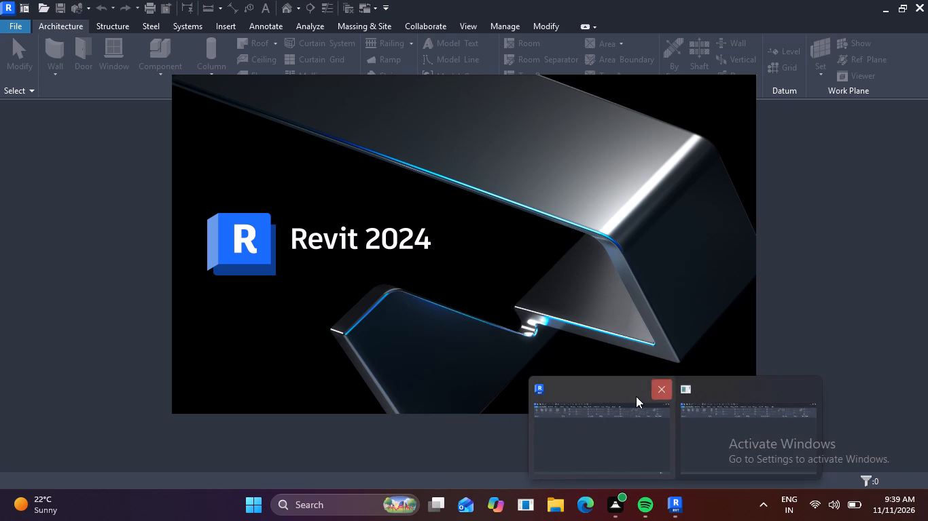
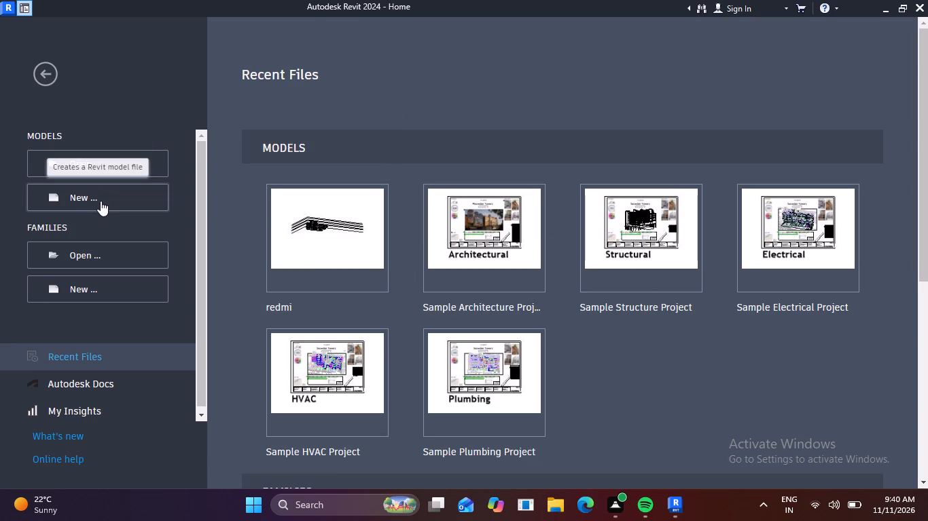
Create a new project from the DefaultMetric template.
click(101, 201)
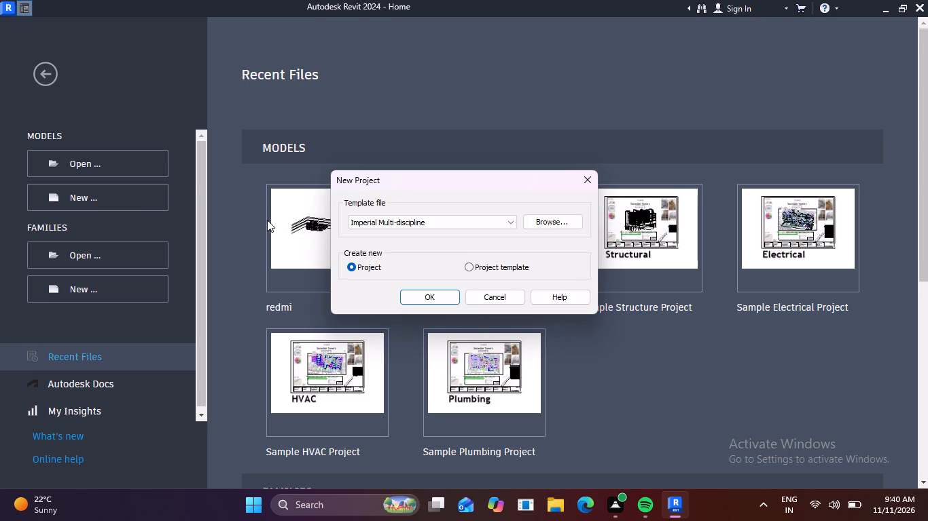
click(504, 223)
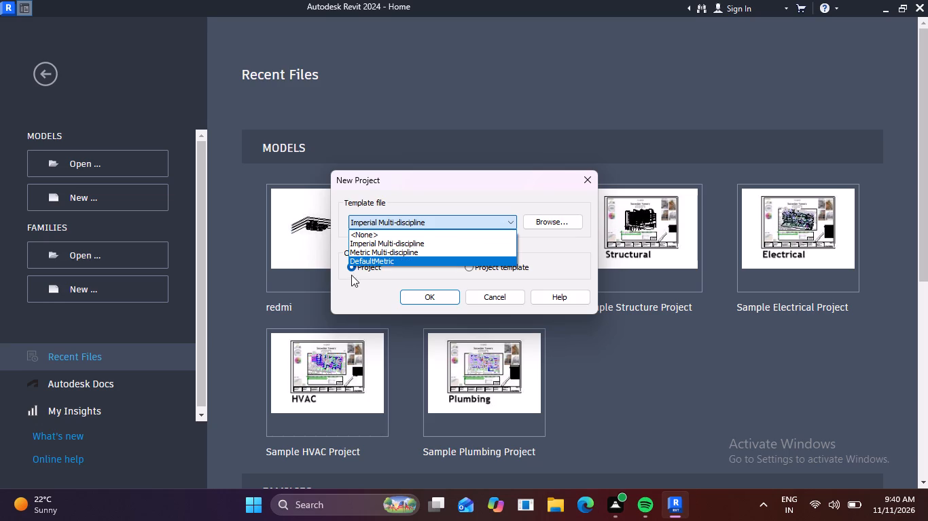
click(373, 264)
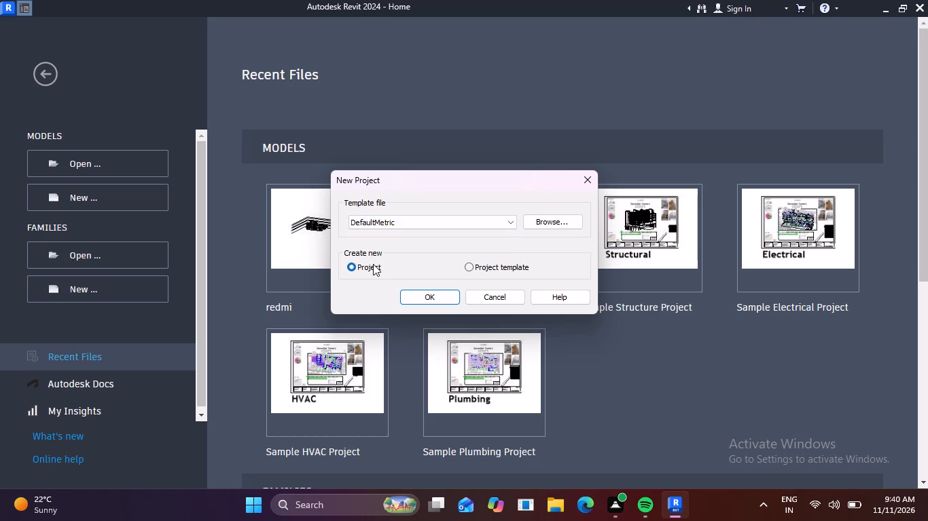
click(438, 298)
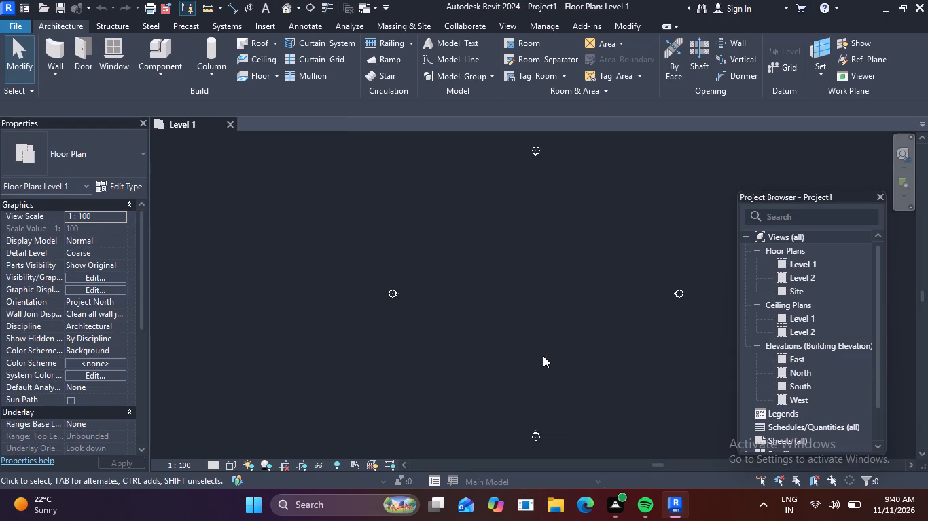
Set the project's length unit to meters.
middle_drag(537, 333, 470, 333)
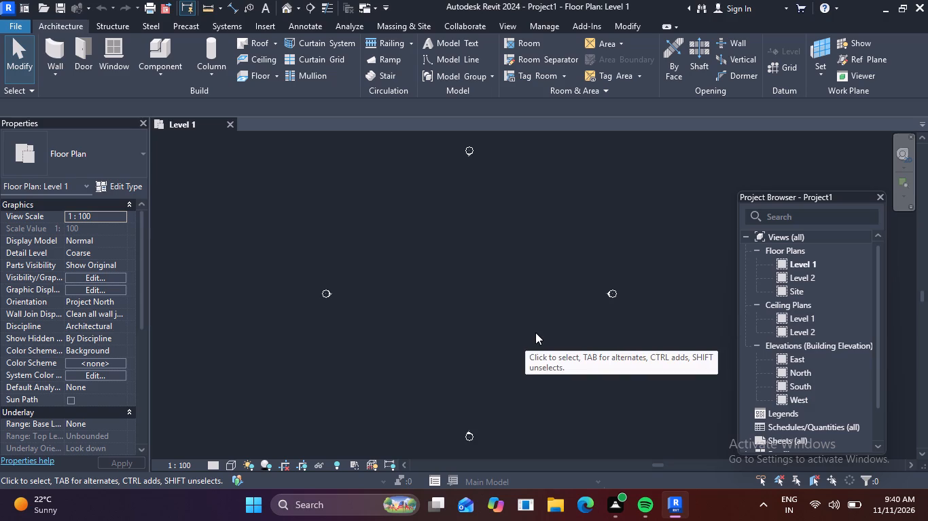
key(u)
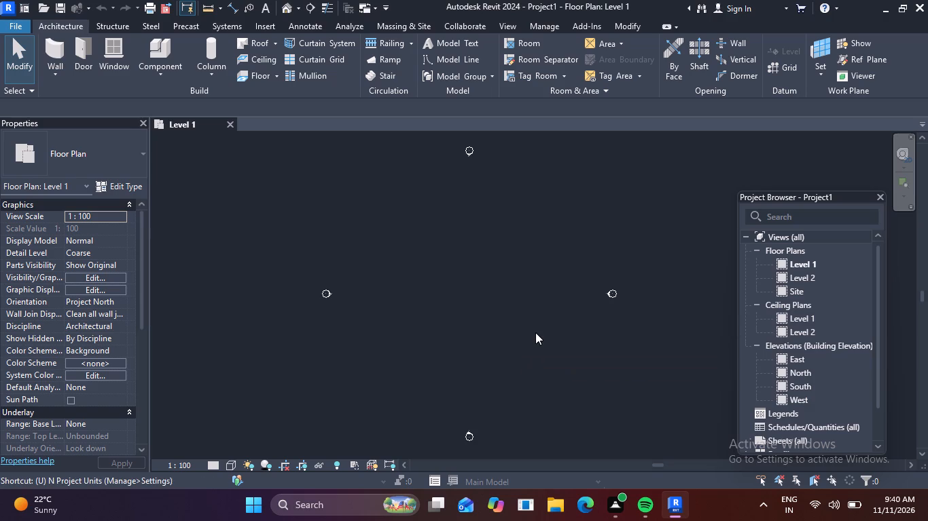
key(n)
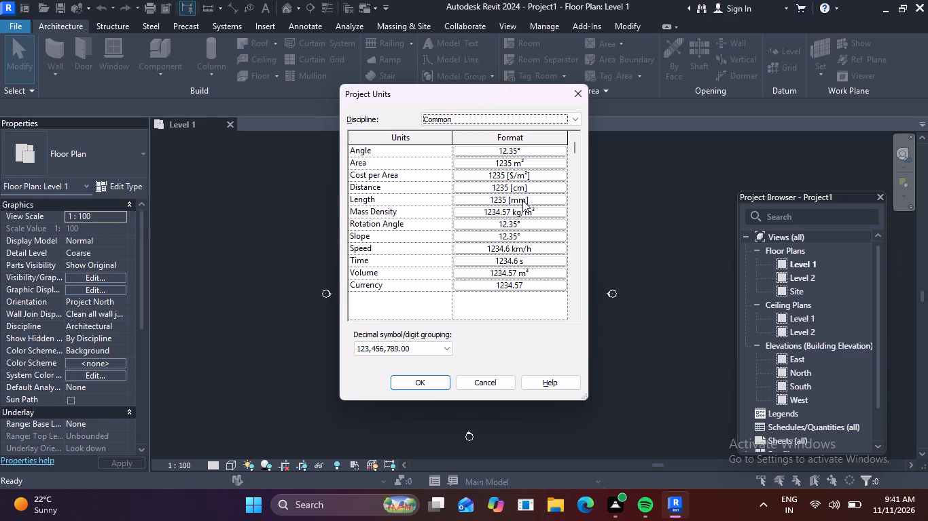
click(522, 200)
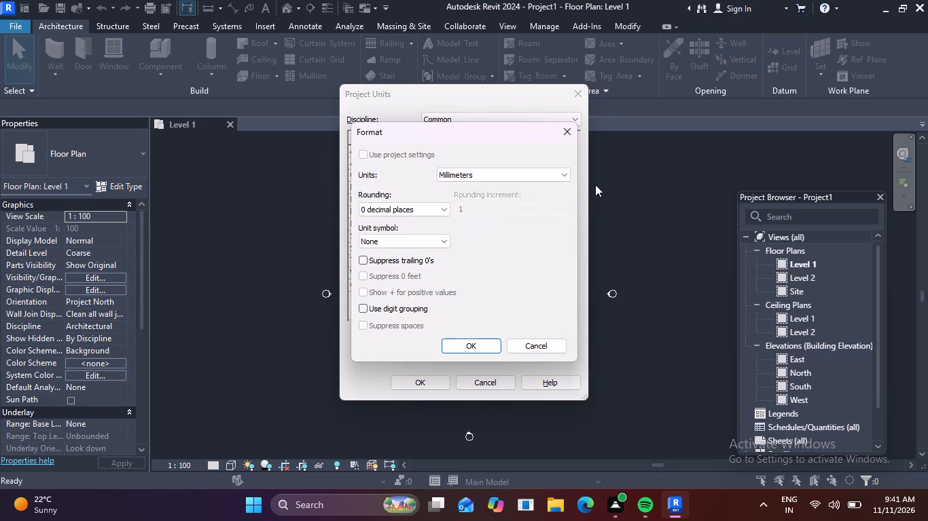
click(564, 175)
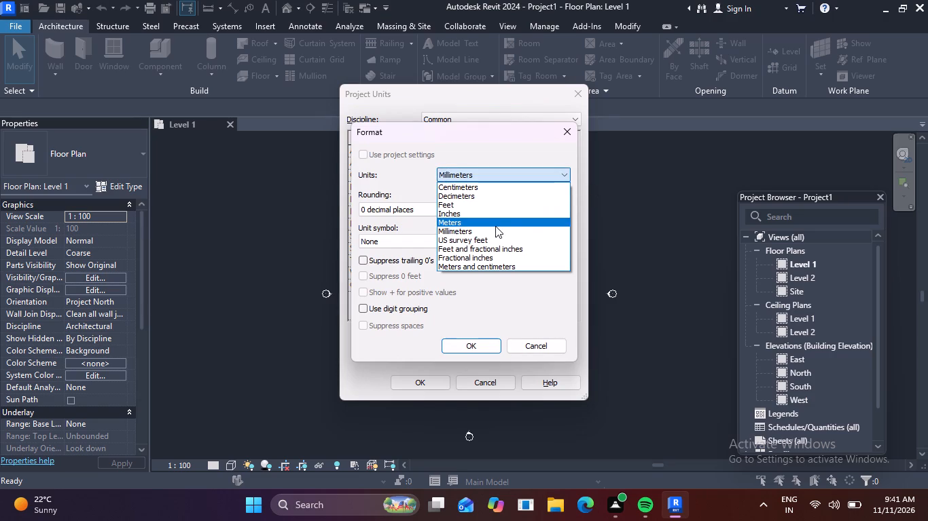
click(495, 220)
click(469, 345)
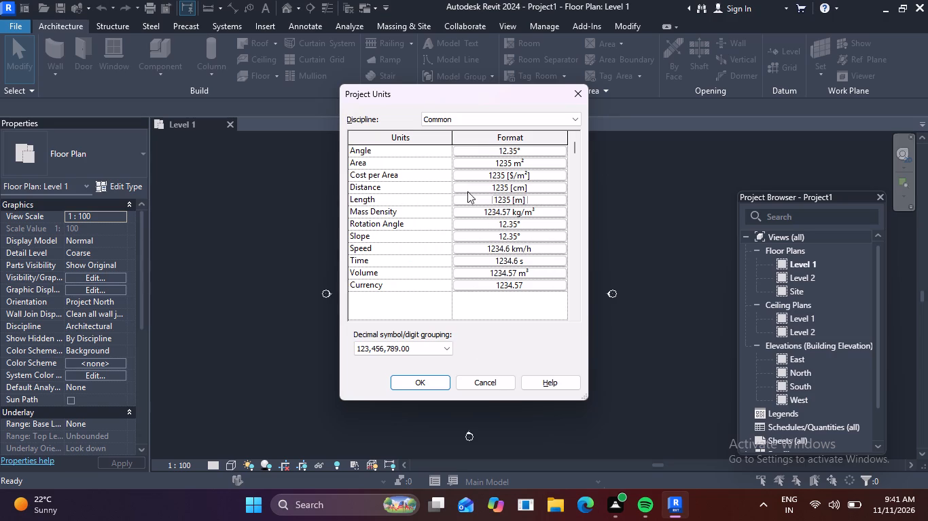
Format project lengths with 3 decimal places, the m unit symbol and suppressed trailing zeros, and apply the project units.
click(518, 202)
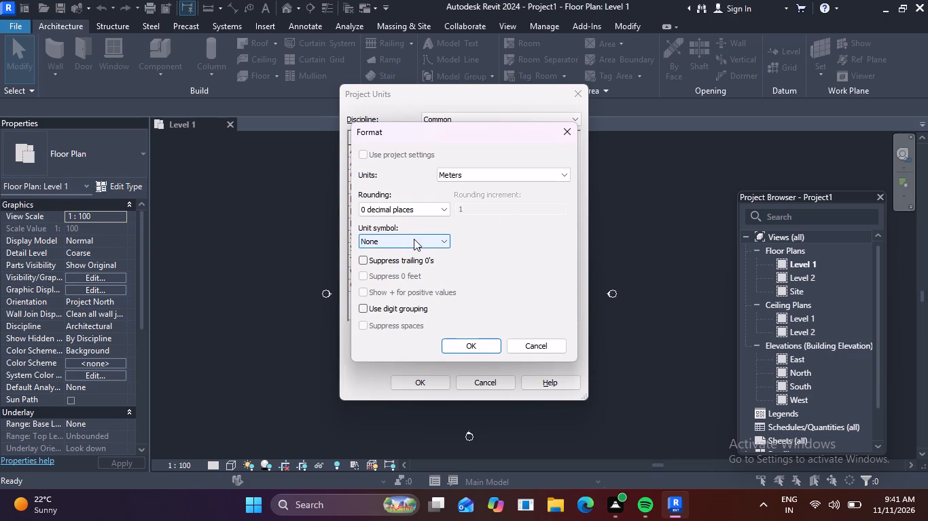
click(442, 207)
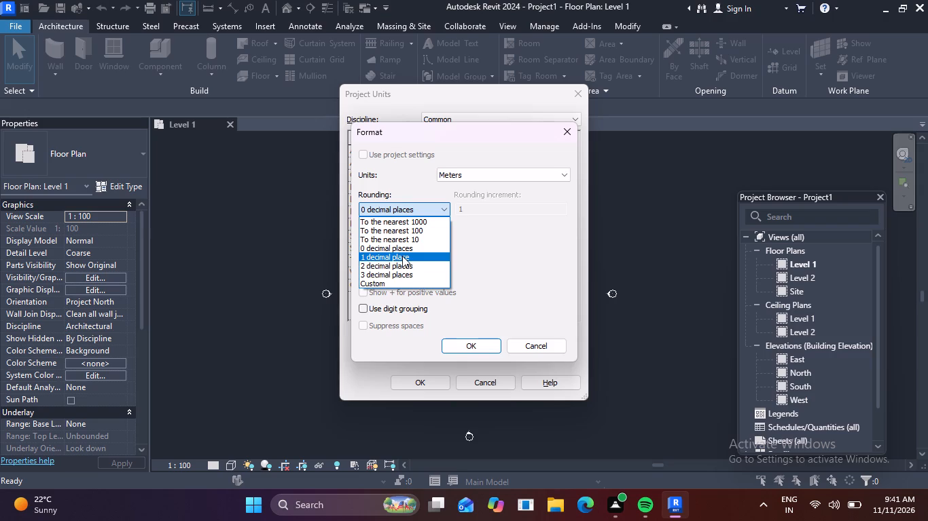
click(410, 277)
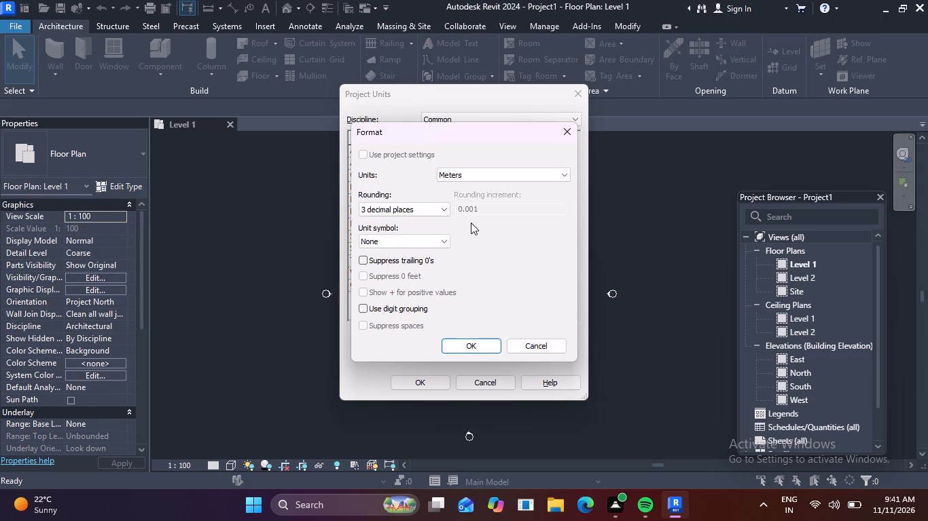
click(425, 243)
click(404, 263)
click(357, 262)
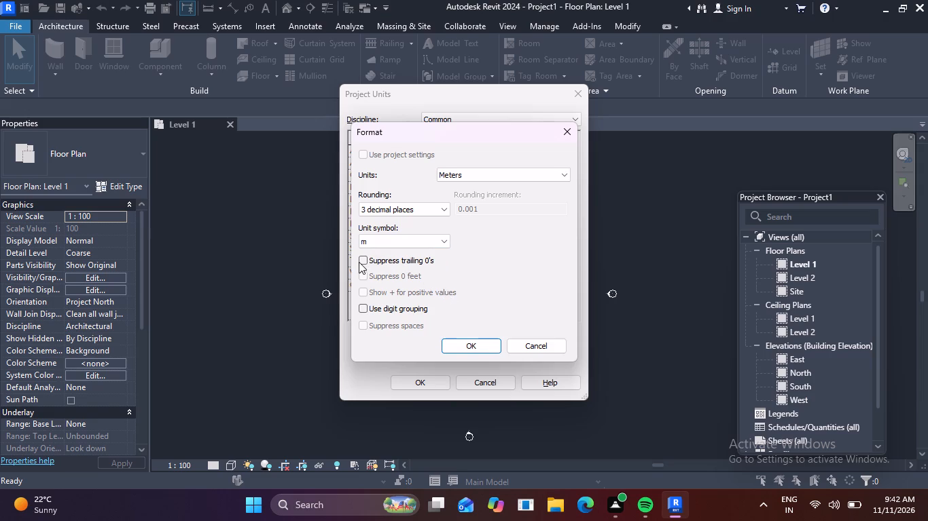
click(366, 262)
click(453, 345)
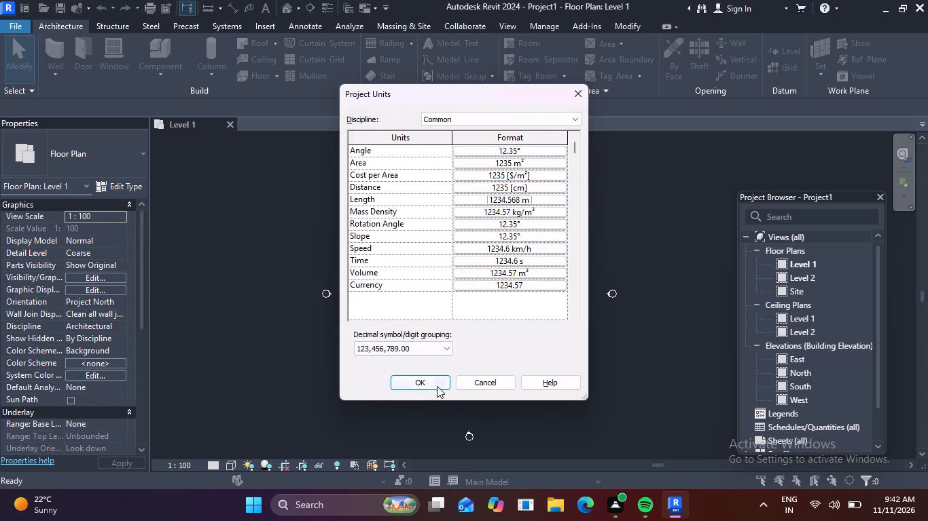
click(432, 383)
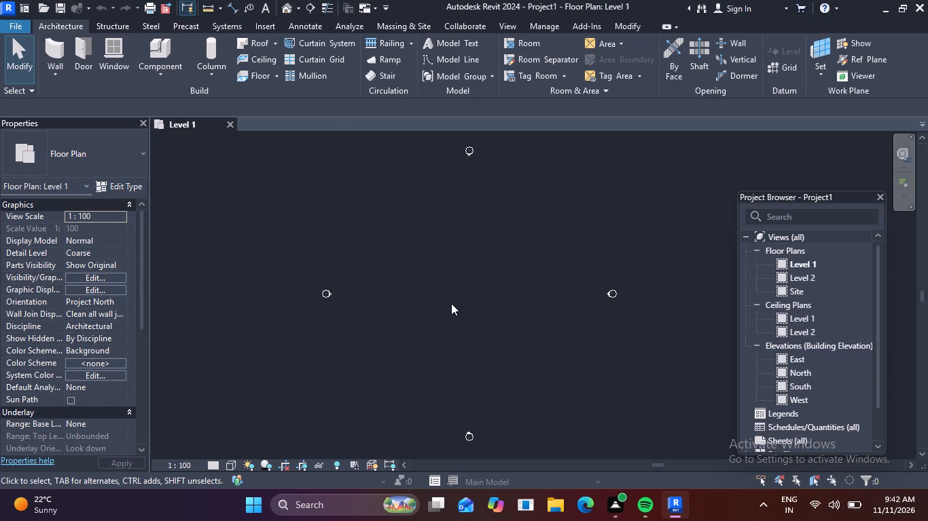
Start the Wall command in the Level 1 plan with the Basic Wall type Generic - 200mm.
scroll(346, 286, down, 2)
scroll(404, 274, down, 1)
middle_drag(404, 274, 401, 274)
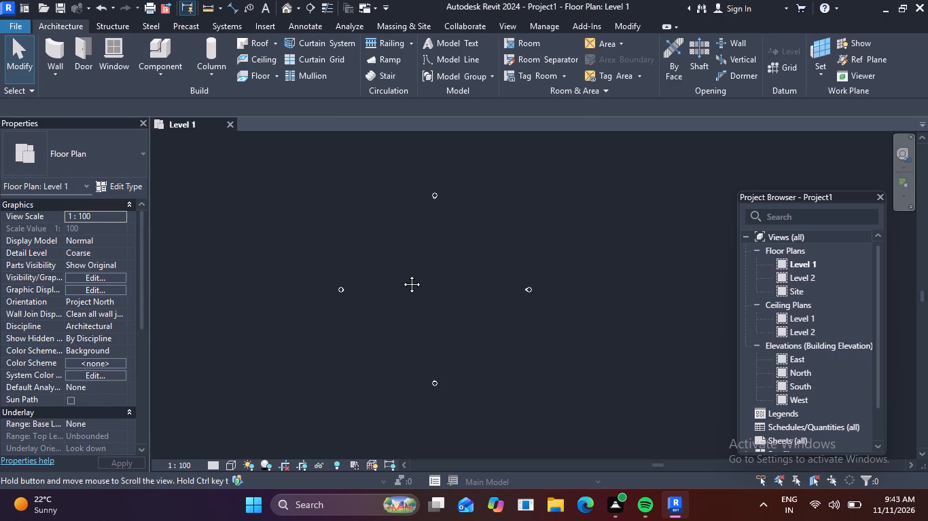
middle_drag(401, 274, 343, 276)
scroll(343, 276, up, 1)
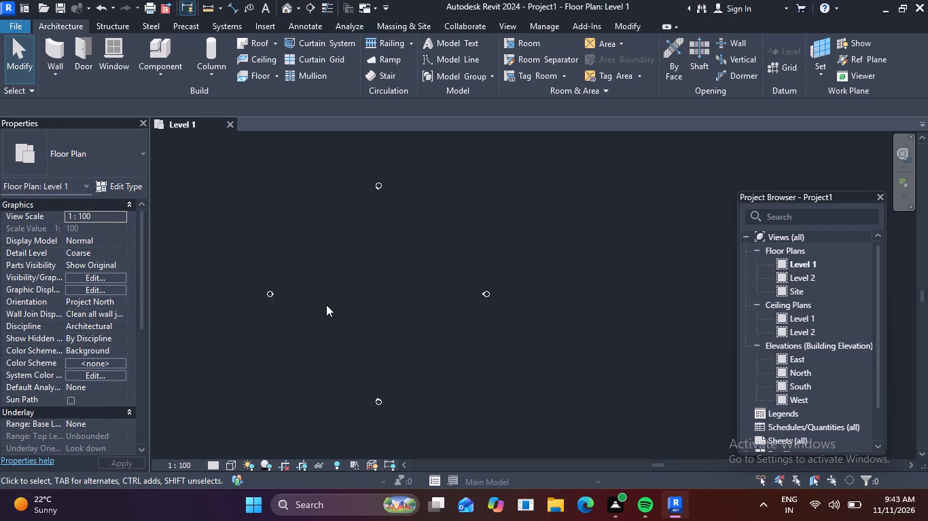
click(51, 52)
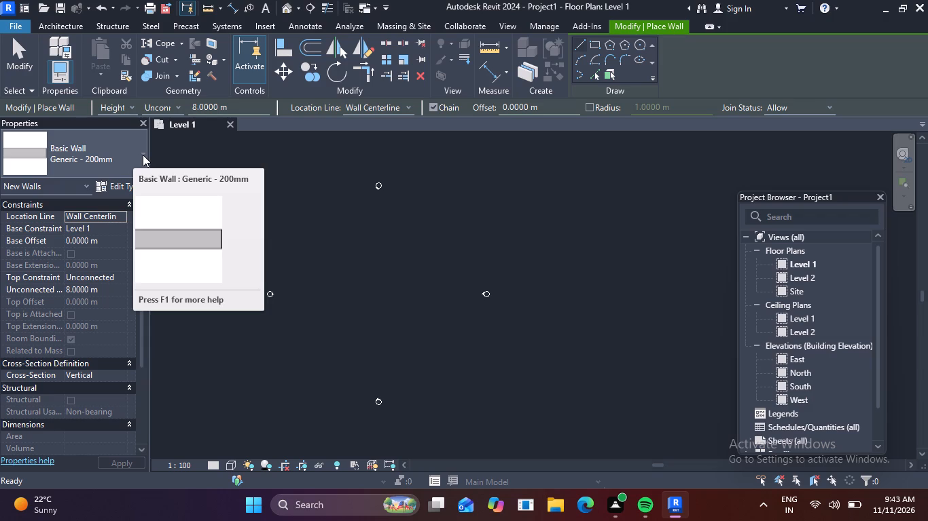
click(143, 155)
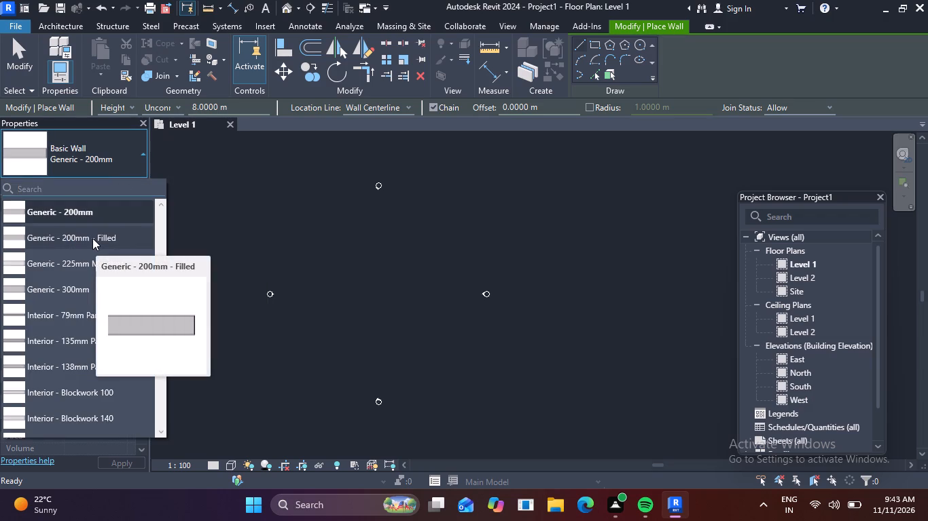
scroll(92, 238, up, 1)
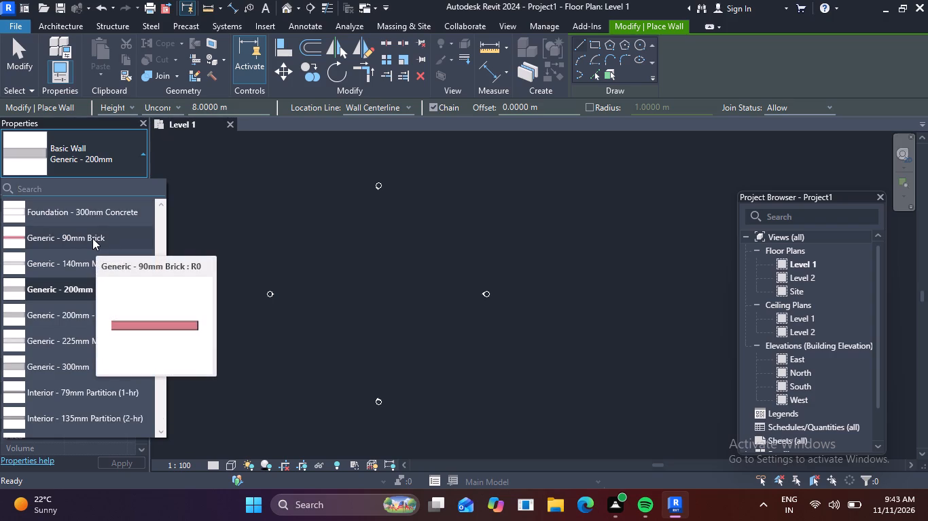
click(70, 291)
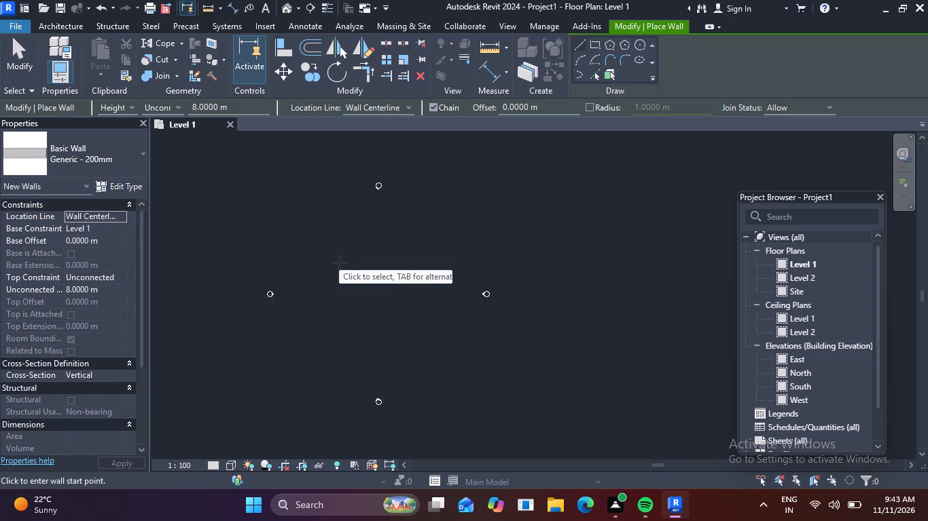
Duplicate the Generic - 200mm wall type under the name Exterior-230mm.
click(120, 182)
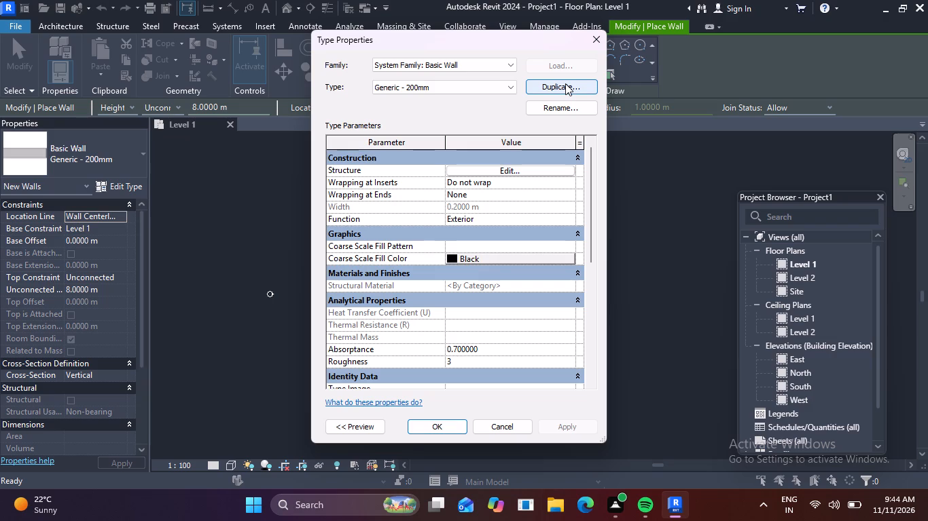
click(565, 83)
click(476, 231)
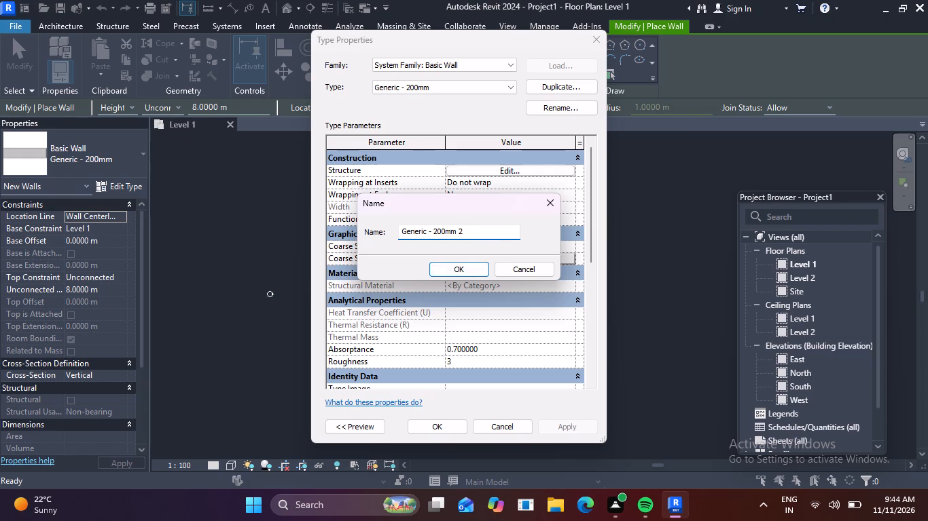
key(BackSpace)
key(BackSpace)
key(Left)
key(Left)
key(Left)
key(Right)
key(BackSpace)
key(BackSpace)
key(Right)
key(Right)
key(Right)
key(BackSpace)
key(BackSpace)
key(BackSpace)
key(BackSpace)
key(BackSpace)
key(BackSpace)
key(BackSpace)
key(BackSpace)
key(BackSpace)
key(BackSpace)
key(BackSpace)
key(BackSpace)
key(BackSpace)
key(BackSpace)
key(BackSpace)
key(BackSpace)
key(BackSpace)
key(BackSpace)
key(BackSpace)
key(BackSpace)
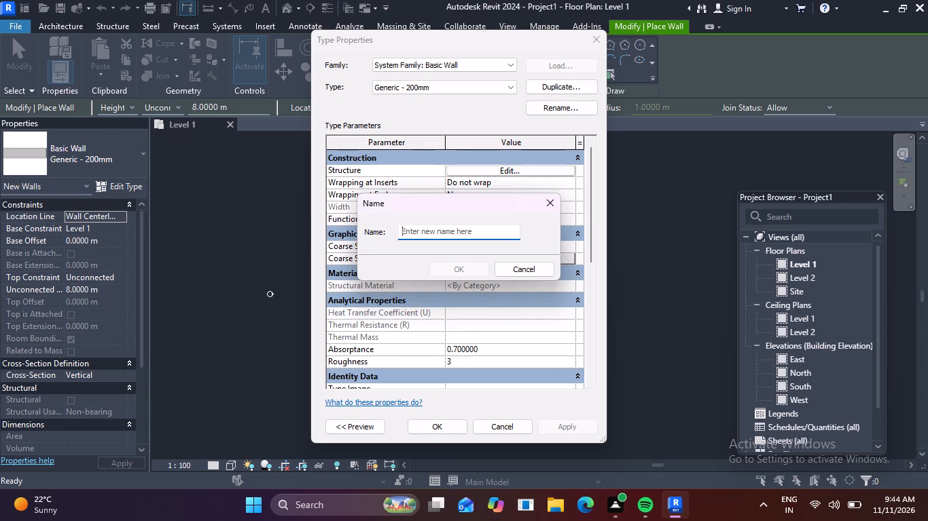
text(ex)
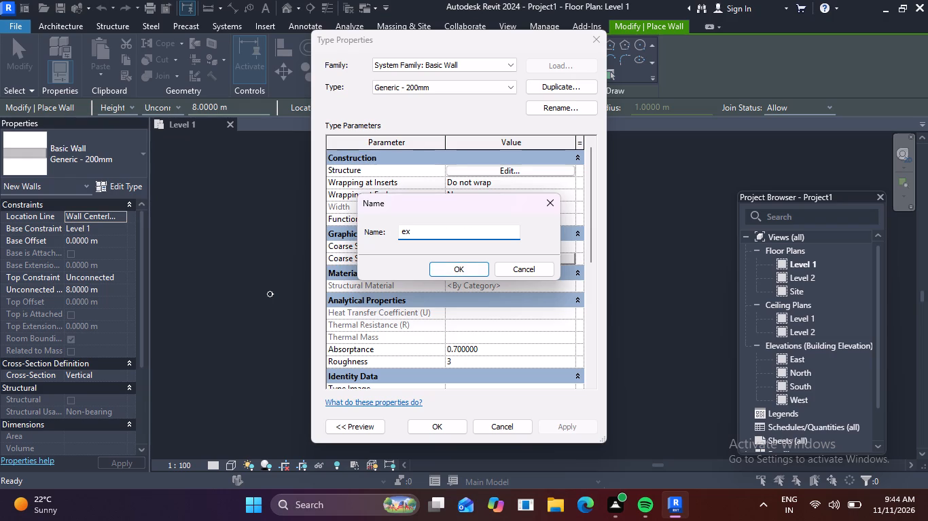
text(teri)
text(or)
key(Left)
key(Left)
key(Left)
key(Left)
key(Left)
key(Left)
key(Left)
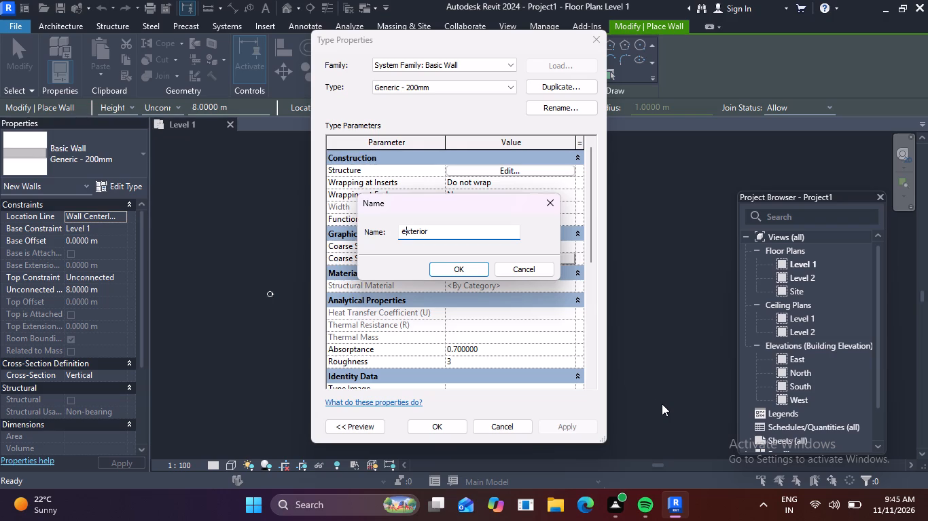
key(BackSpace)
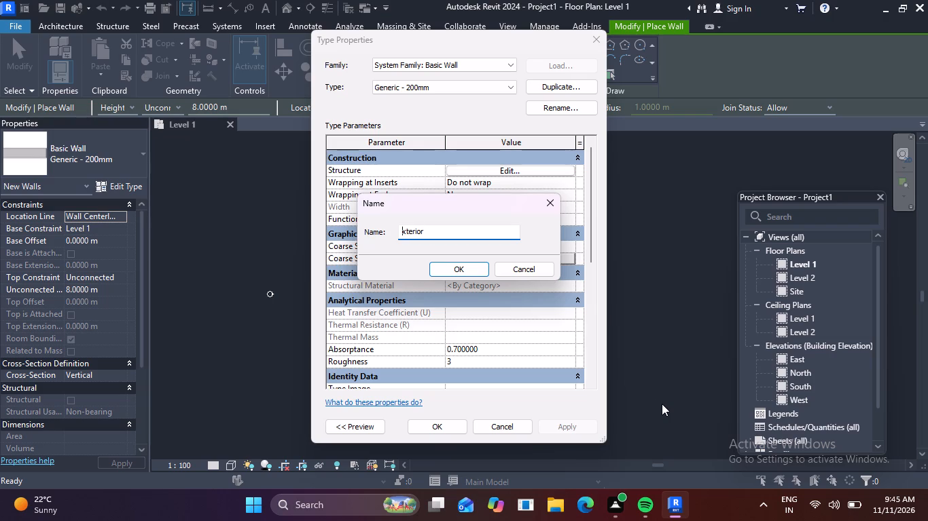
key(shift+e)
key(Right)
key(Right)
key(Right)
key(Right)
key(Right)
key(Right)
key(Right)
key(minus)
text(230)
key(m)
key(m)
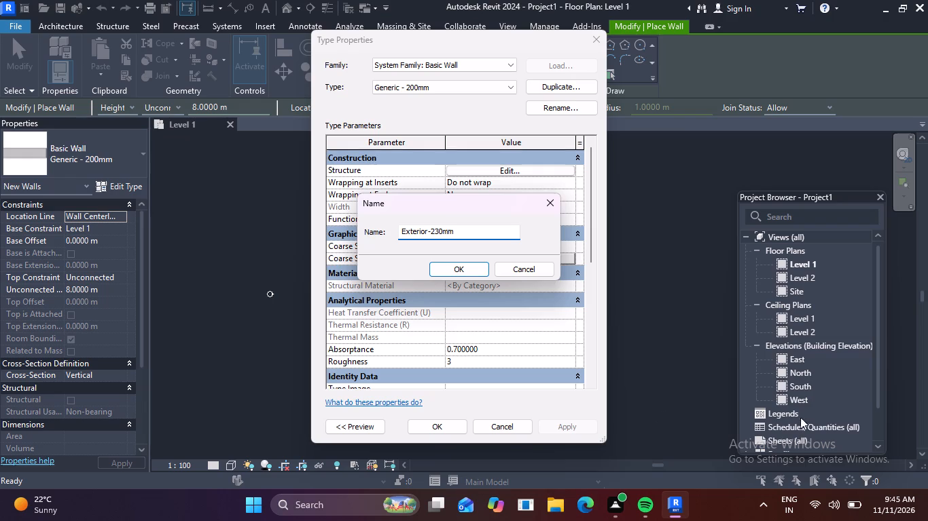
click(468, 265)
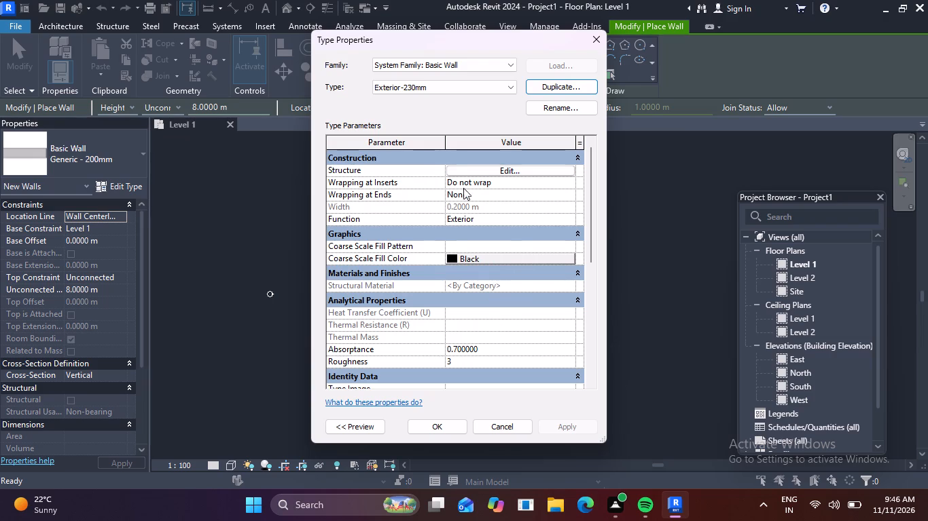
Set the structure layer thickness of the Exterior-230mm wall type to 0.23 m and apply the type changes.
click(501, 170)
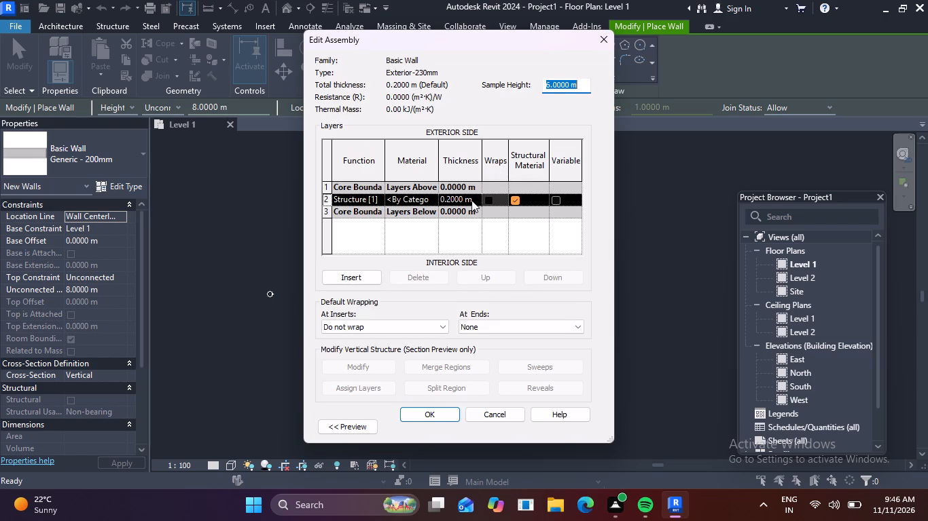
click(471, 200)
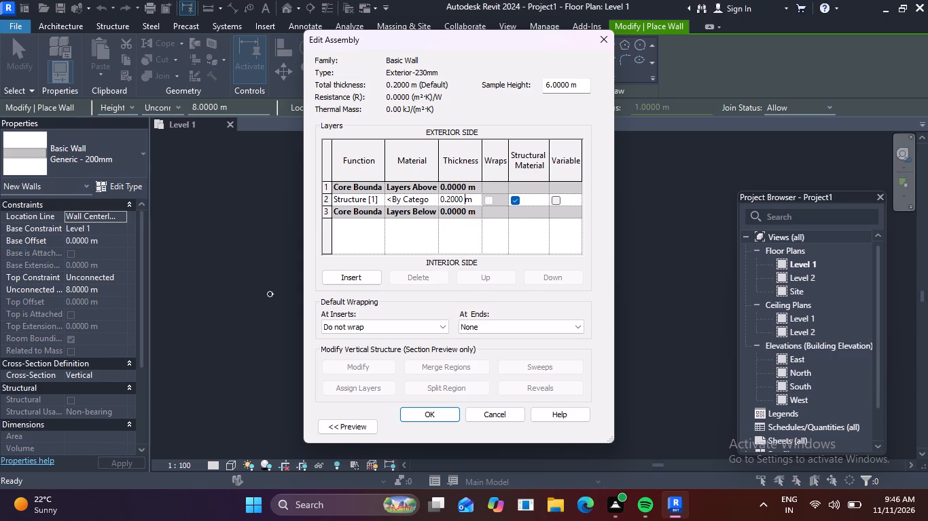
click(450, 201)
key(BackSpace)
text(23)
key(Return)
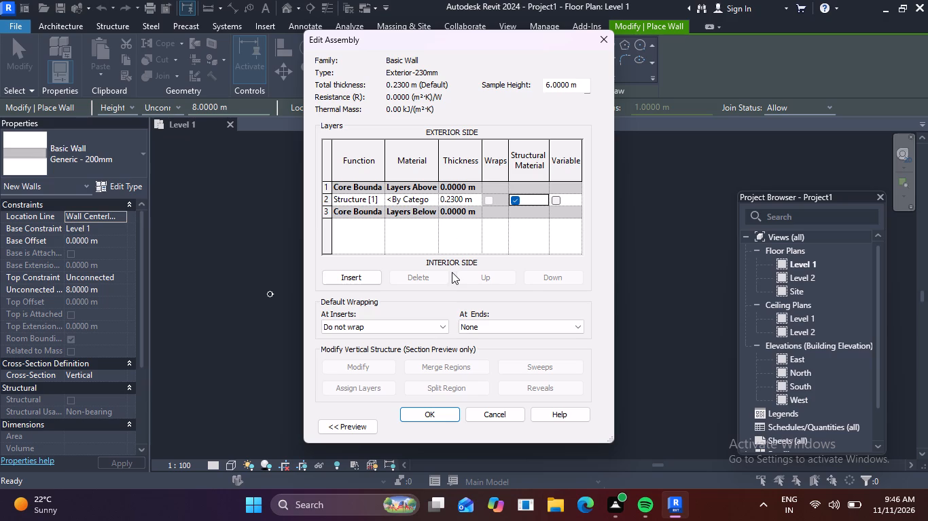
click(444, 412)
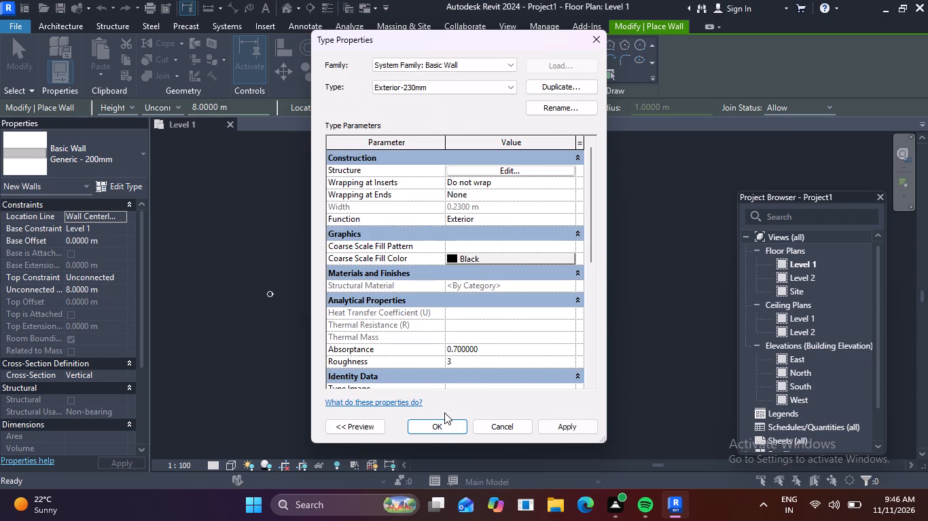
click(439, 420)
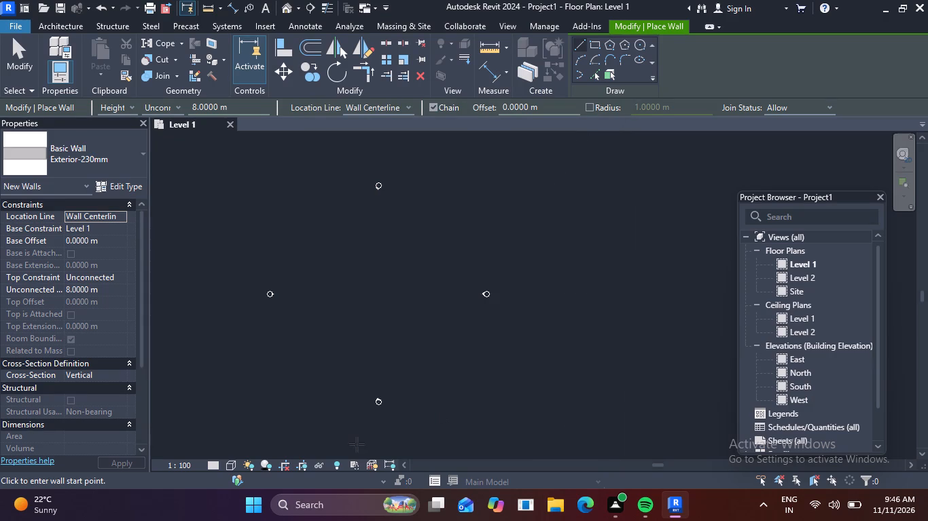
Duplicate the Exterior-230mm wall type under the name Interior-150mm.
click(130, 182)
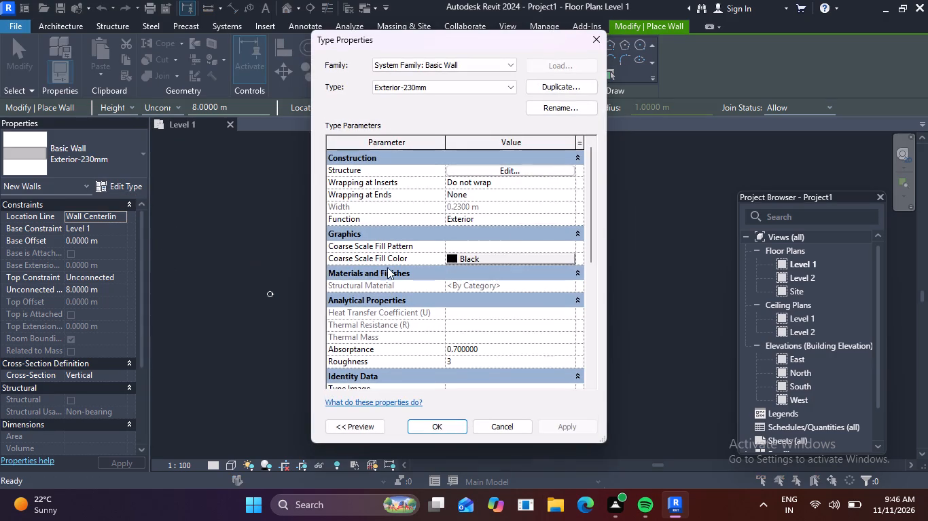
click(556, 86)
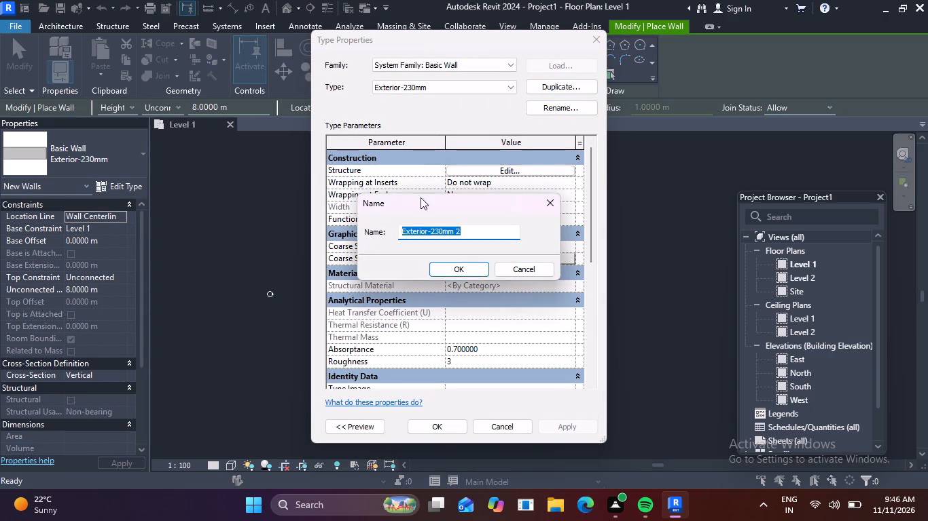
click(463, 233)
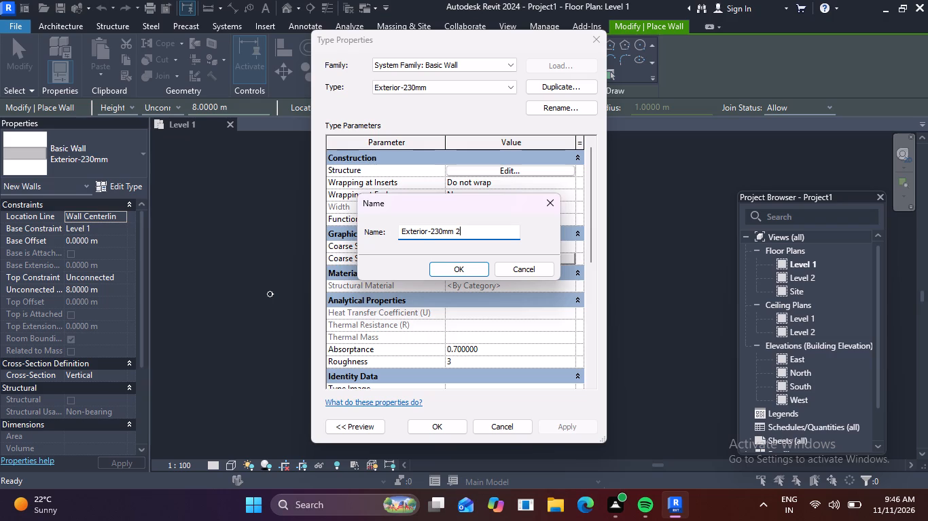
drag(427, 232, 313, 231)
key(BackSpace)
key(BackSpace)
text(in)
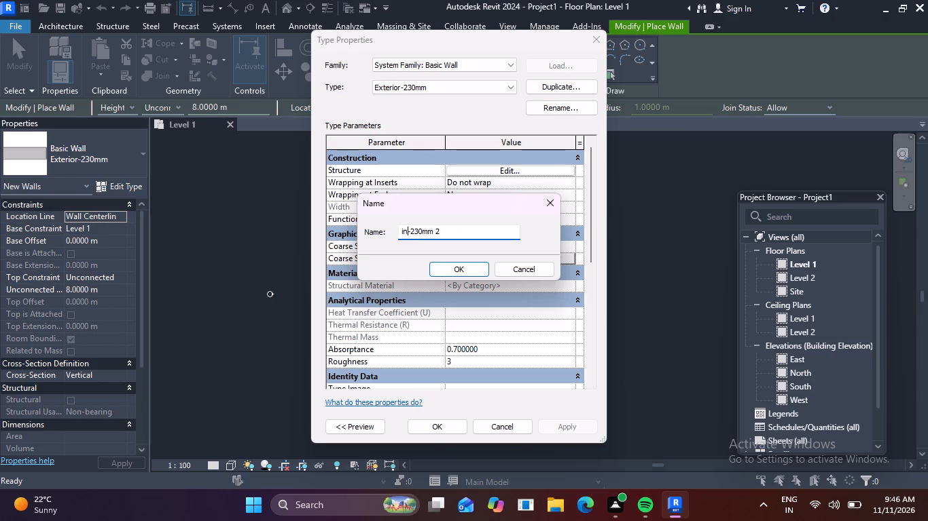
text(terio)
key(r)
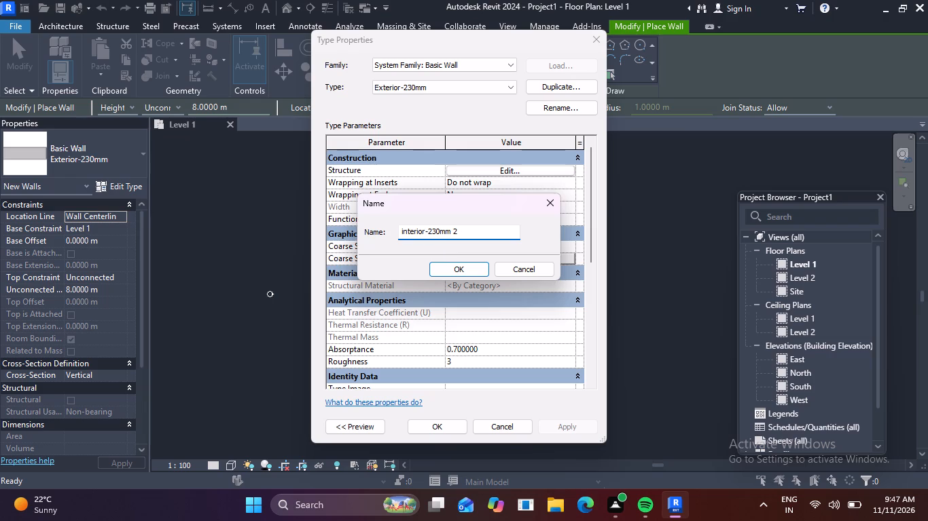
key(Left)
key(Left)
key(Left)
key(Left)
key(Left)
key(Left)
key(Left)
key(BackSpace)
key(shift+i)
key(Right)
key(Right)
key(Right)
key(Right)
key(Right)
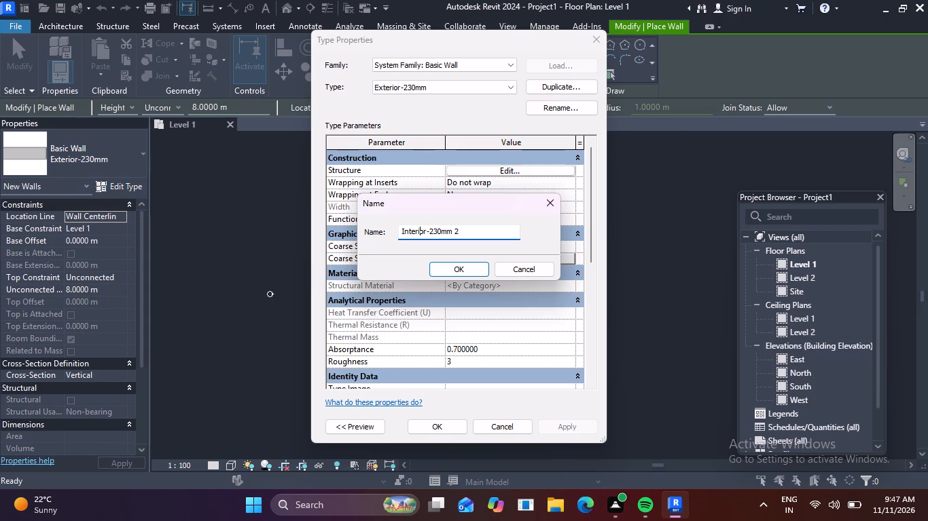
key(Right)
key(Right)
key(Right)
key(Right)
key(BackSpace)
key(1)
key(Right)
key(BackSpace)
key(5)
key(Right)
key(Right)
key(Right)
key(Right)
key(Right)
key(BackSpace)
key(BackSpace)
click(465, 269)
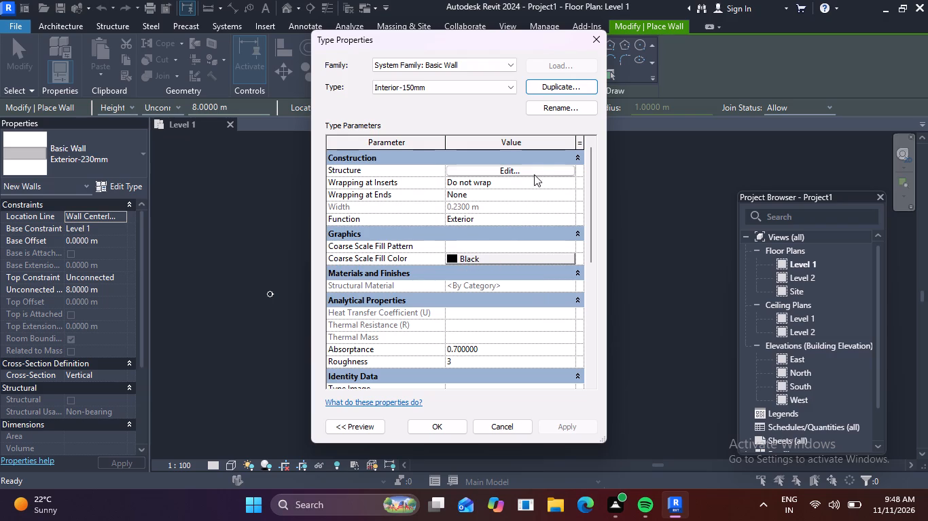
Set the structure layer thickness of the Interior-150mm wall type to 0.15 m and accept the type changes.
click(535, 170)
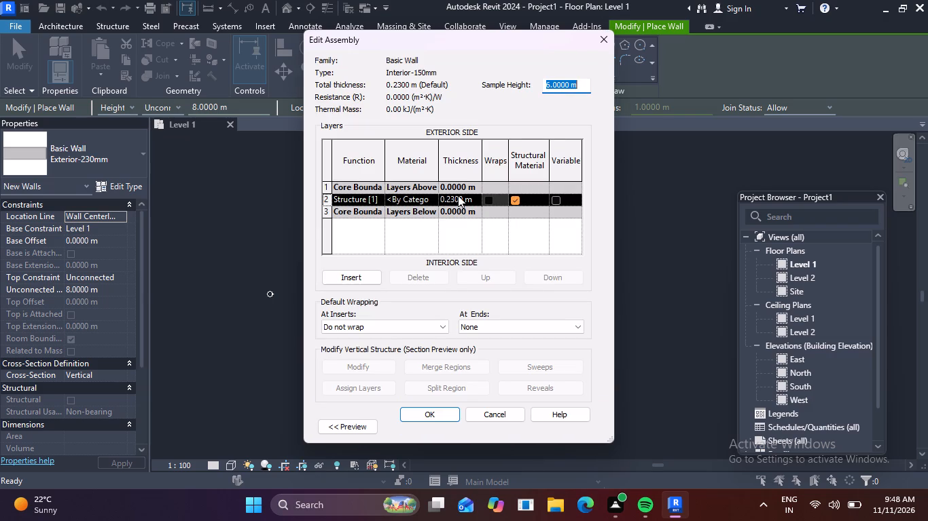
click(455, 199)
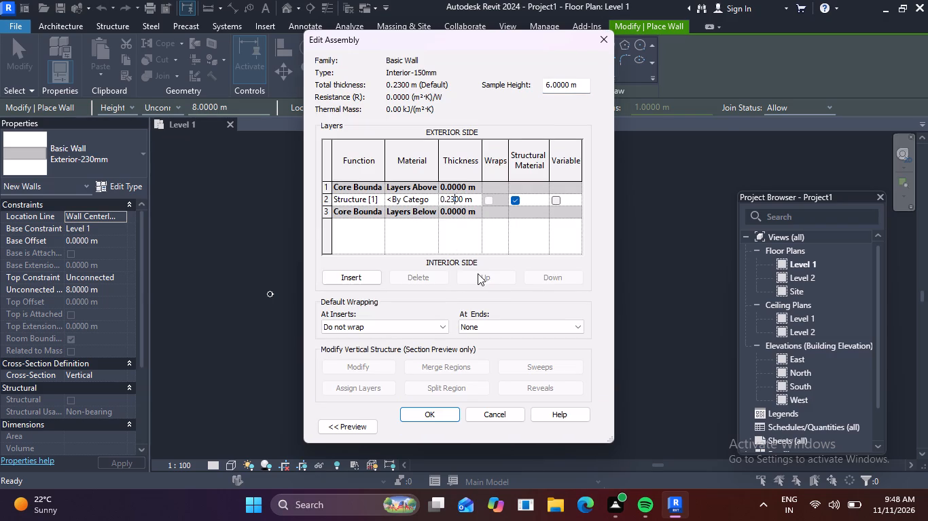
key(BackSpace)
key(BackSpace)
text(15)
key(Right)
key(Right)
key(BackSpace)
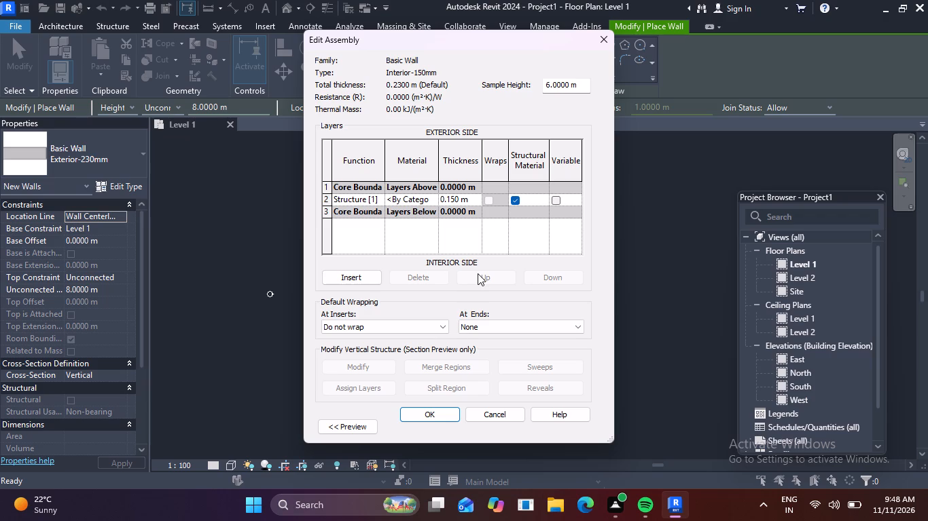
key(Return)
click(421, 410)
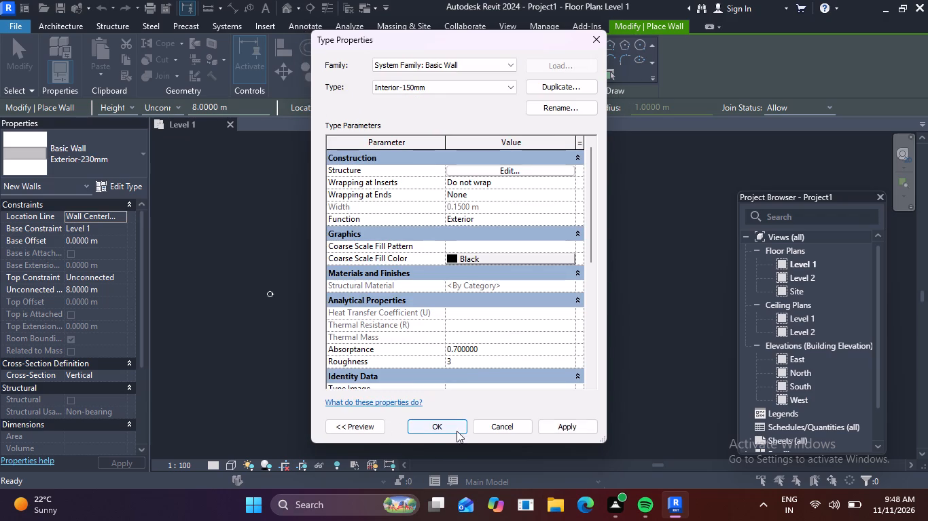
click(455, 425)
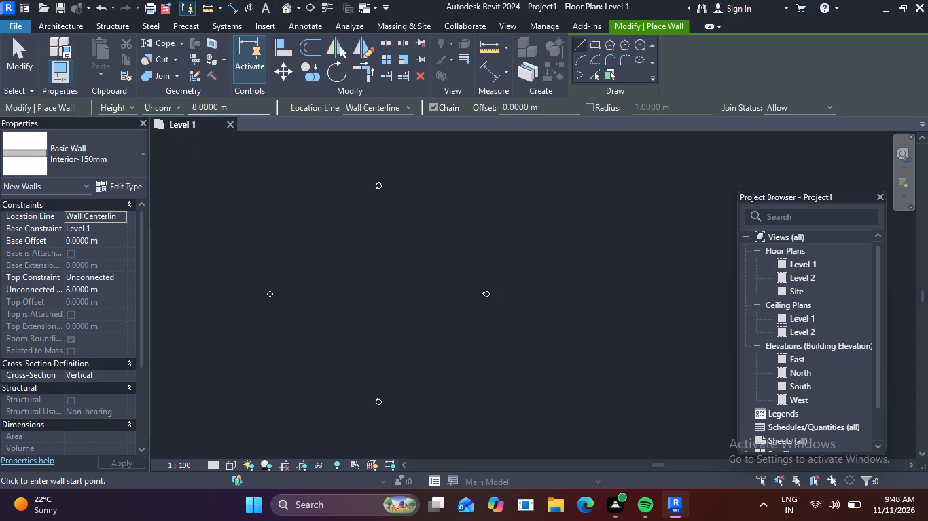
Set the height constraint for new walls to Level 2.
click(181, 104)
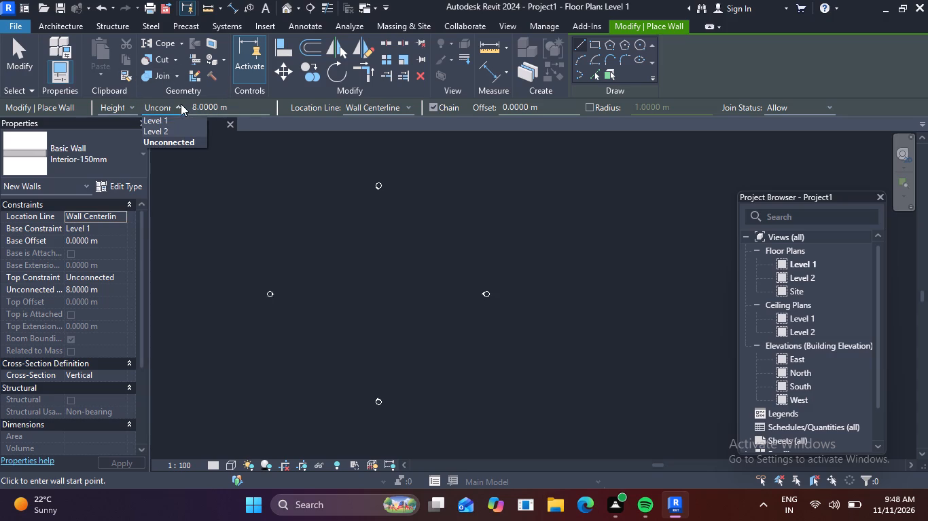
click(179, 129)
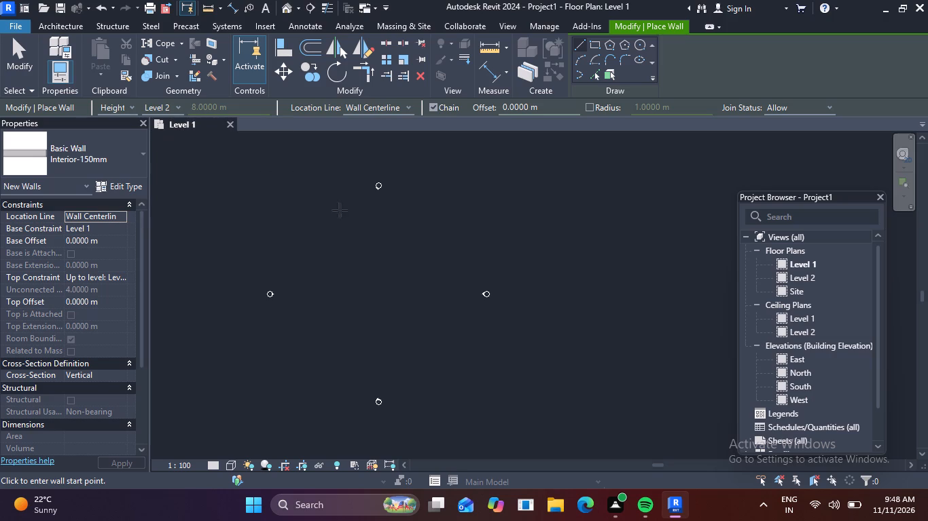
In the North elevation, set the elevation of Level 2 to 3 m.
double_click(779, 366)
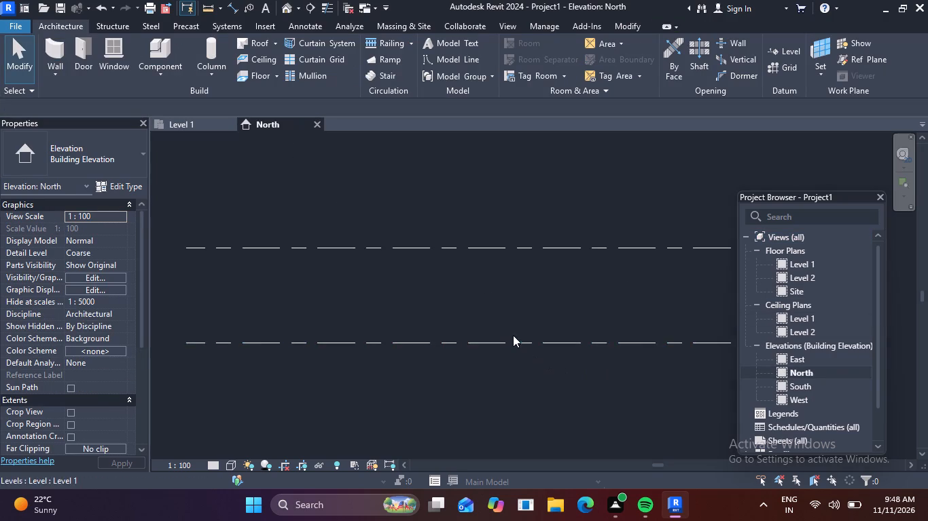
scroll(509, 326, down, 5)
middle_drag(615, 303, 444, 233)
scroll(552, 241, up, 4)
middle_drag(548, 238, 613, 301)
scroll(476, 261, up, 3)
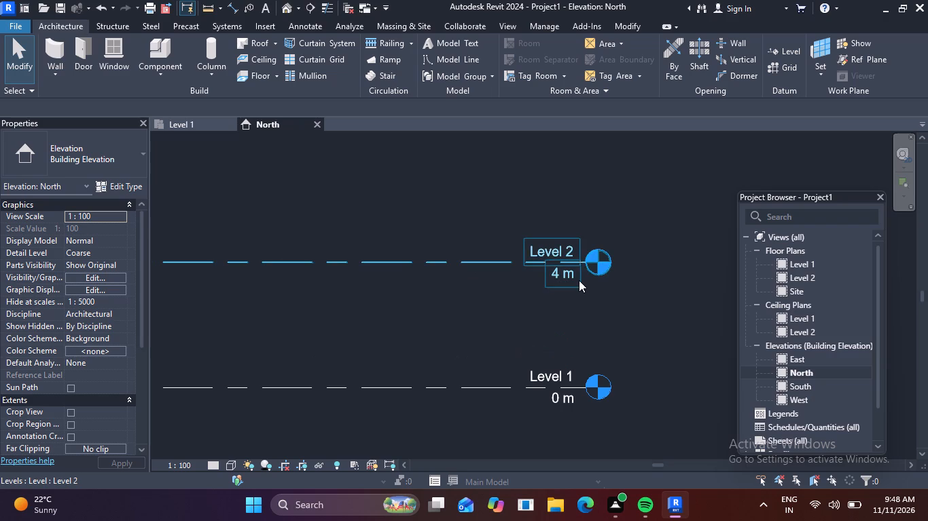
double_click(562, 276)
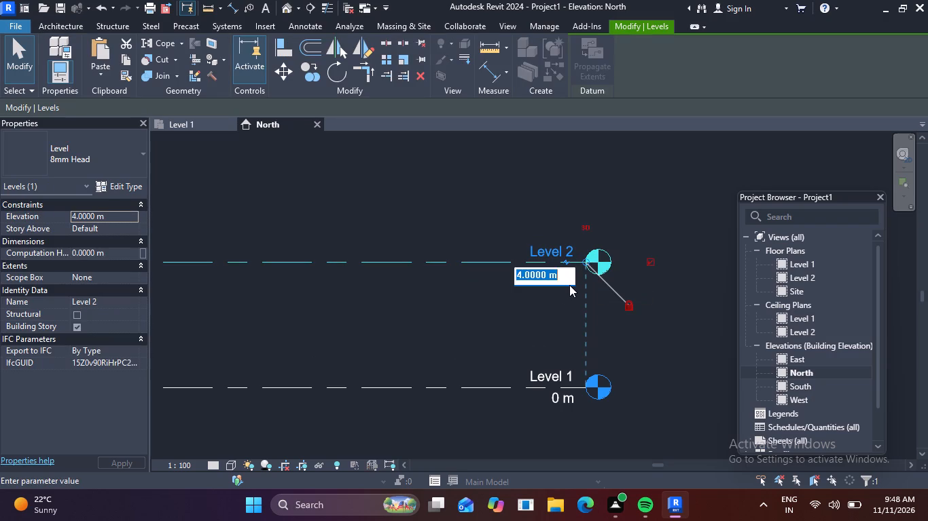
key(BackSpace)
key(3)
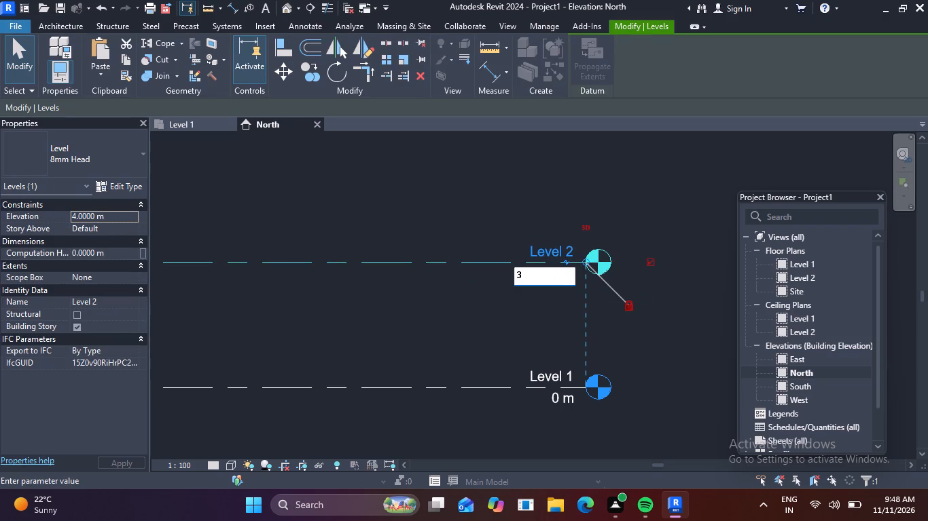
key(Return)
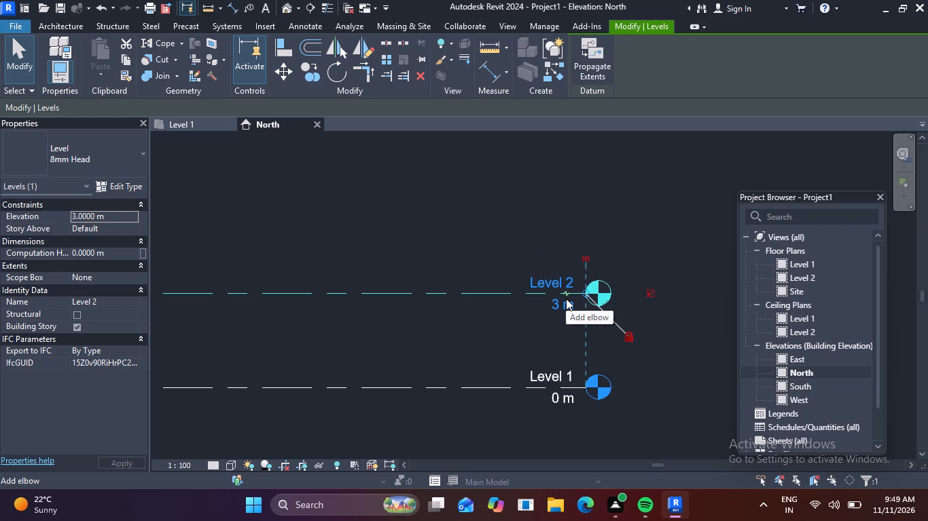
Return to the Level 1 floor plan with the four elevation markers in view.
double_click(781, 263)
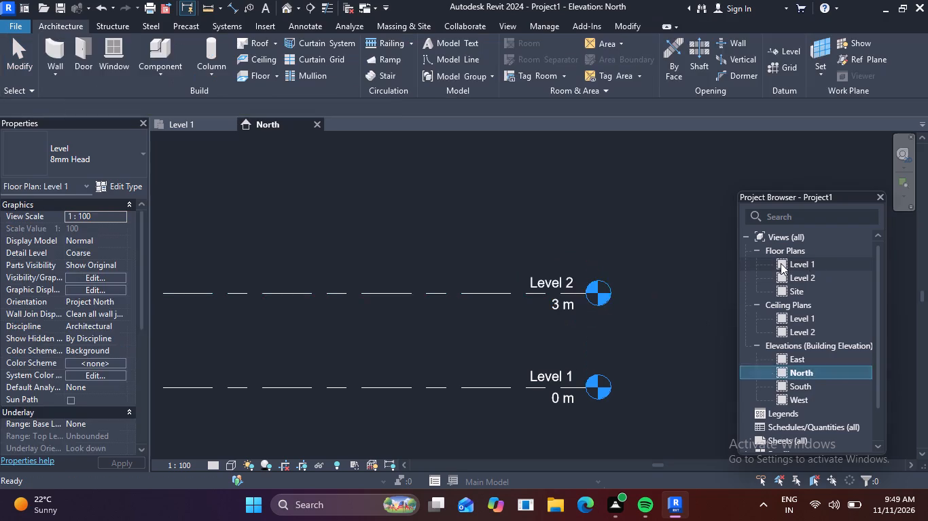
scroll(480, 282, down, 3)
middle_drag(486, 288, 524, 305)
scroll(405, 296, up, 3)
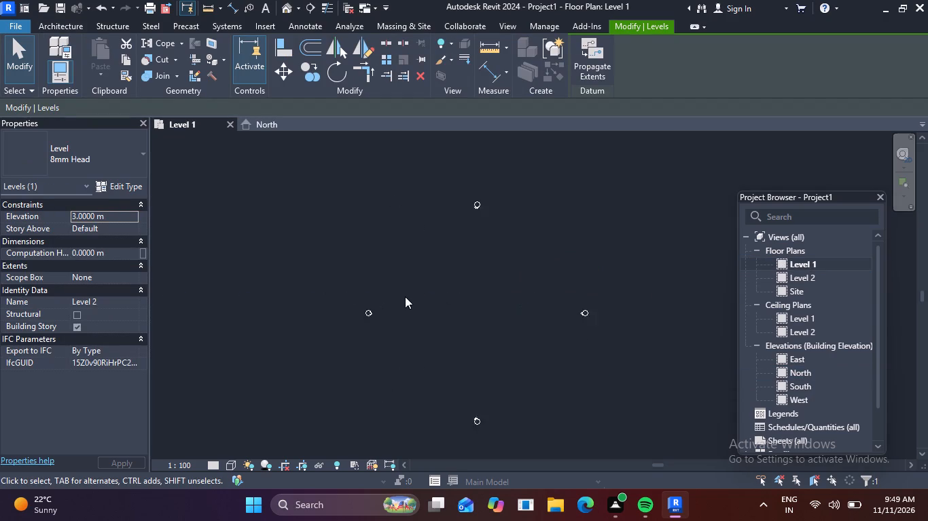
Start the Wall tool on the Level 1 plan and choose the Exterior-230mm basic wall type.
scroll(405, 296, up, 2)
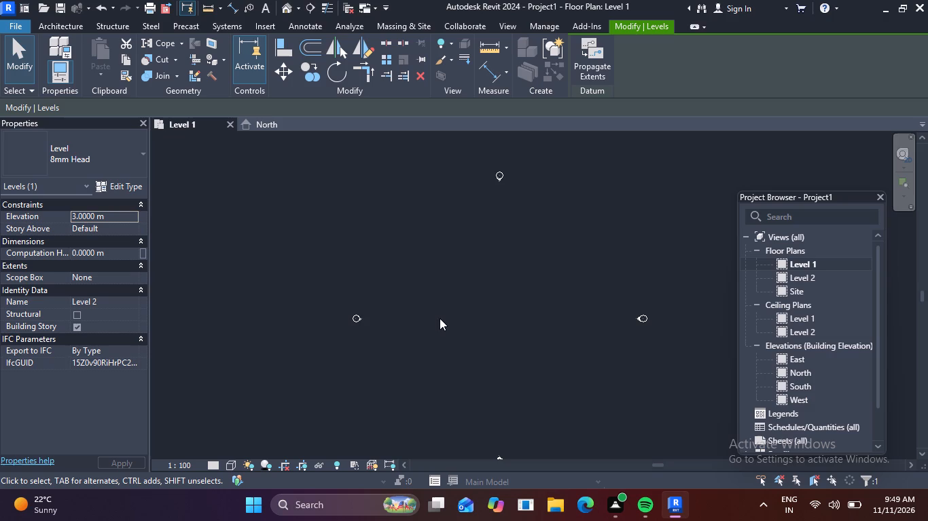
click(63, 25)
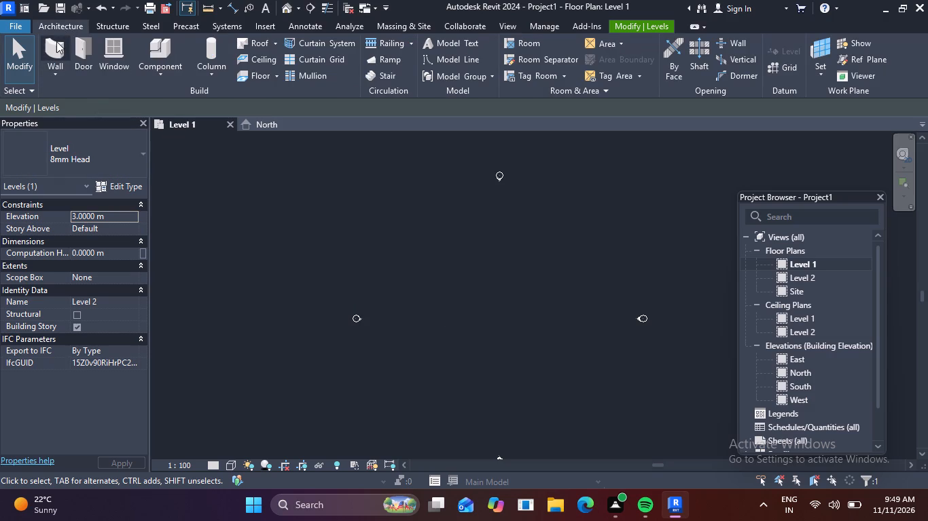
click(56, 42)
click(138, 157)
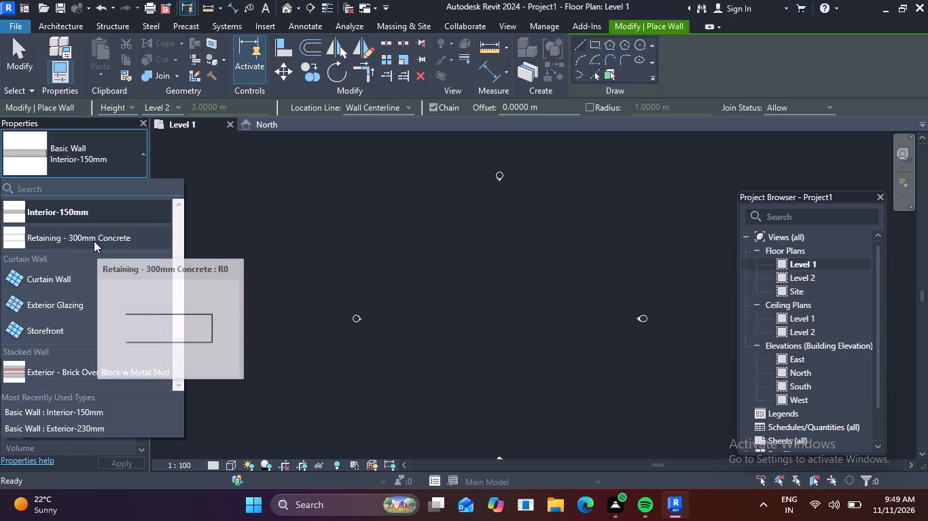
scroll(94, 241, up, 1)
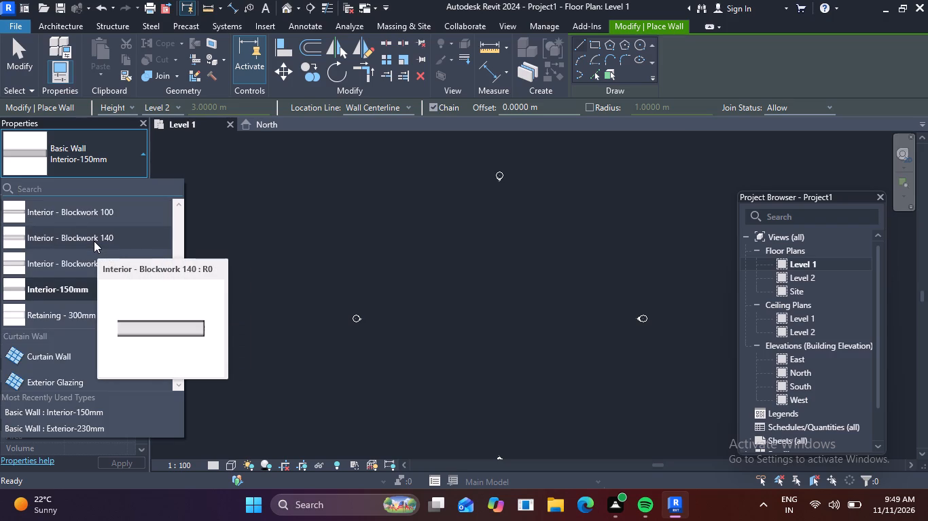
scroll(94, 241, down, 4)
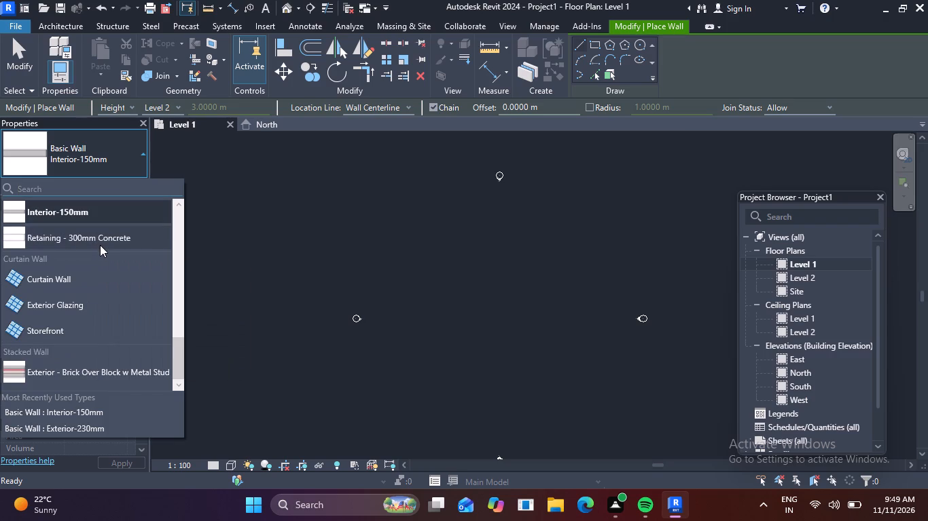
scroll(100, 245, up, 1)
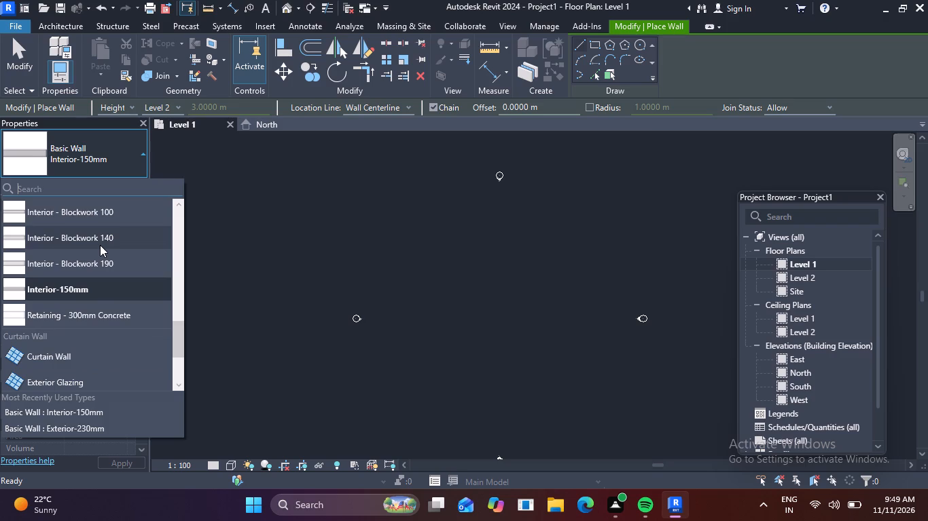
scroll(100, 245, up, 3)
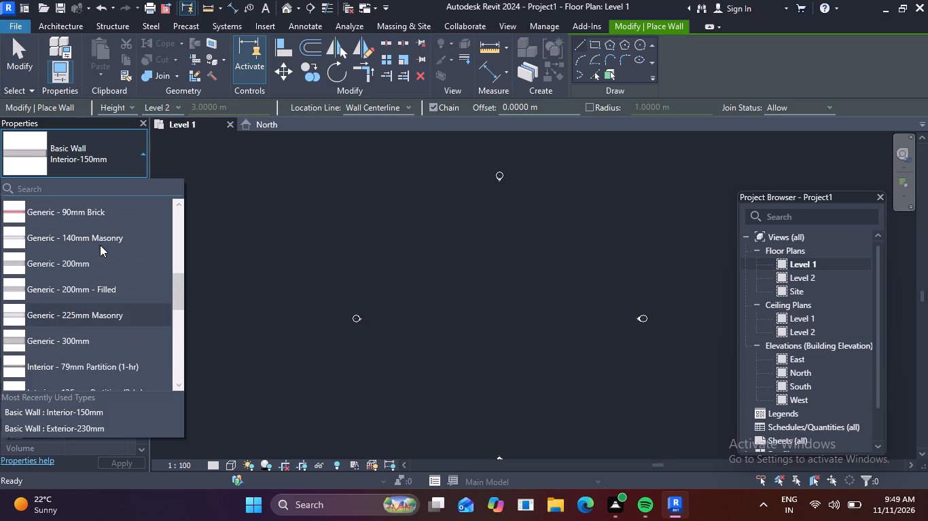
scroll(100, 245, up, 1)
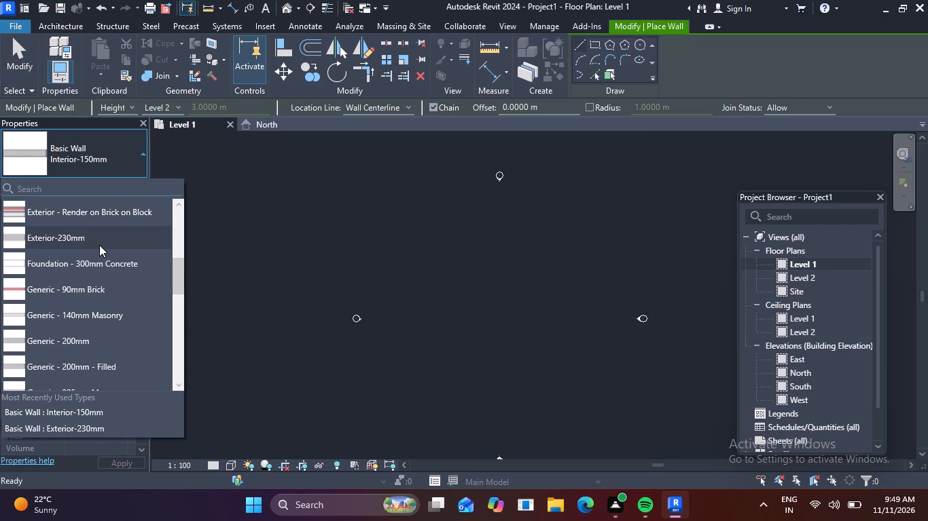
click(99, 245)
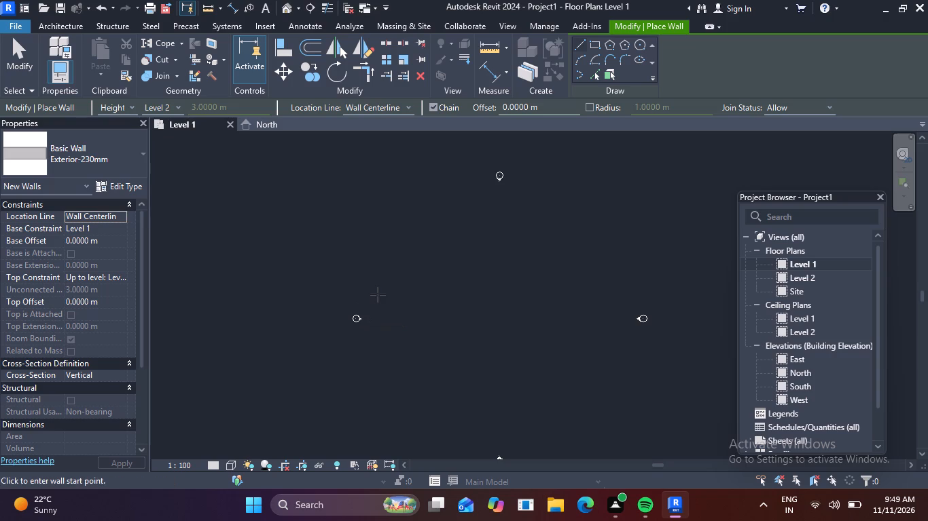
Set the location line for the new exterior walls to Finish Face: Interior.
click(406, 107)
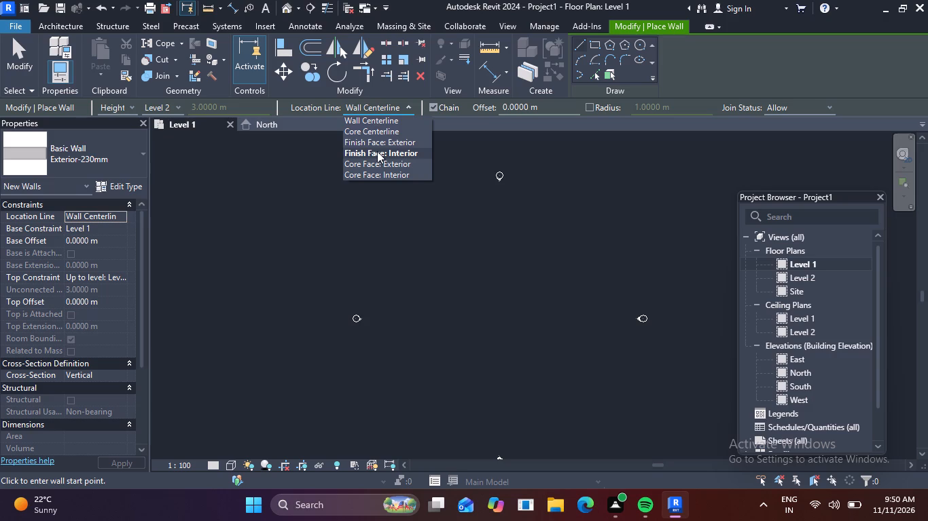
click(377, 151)
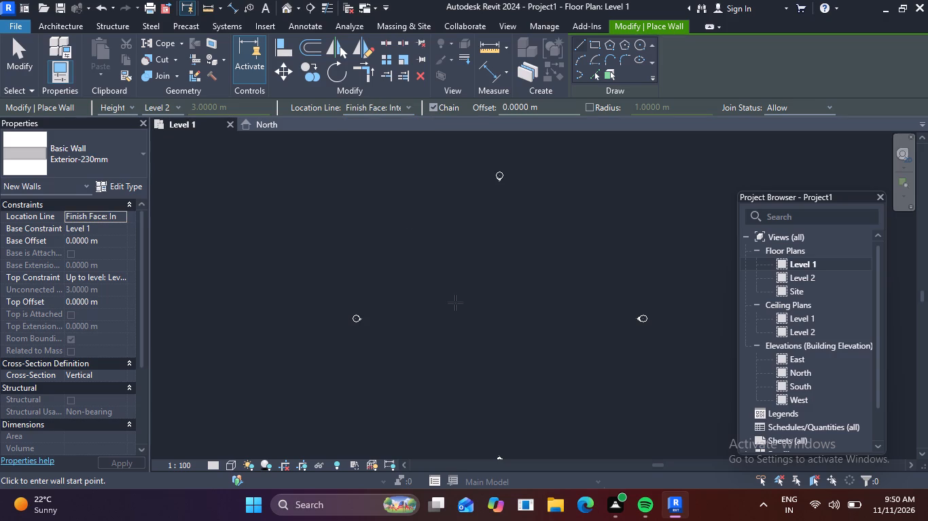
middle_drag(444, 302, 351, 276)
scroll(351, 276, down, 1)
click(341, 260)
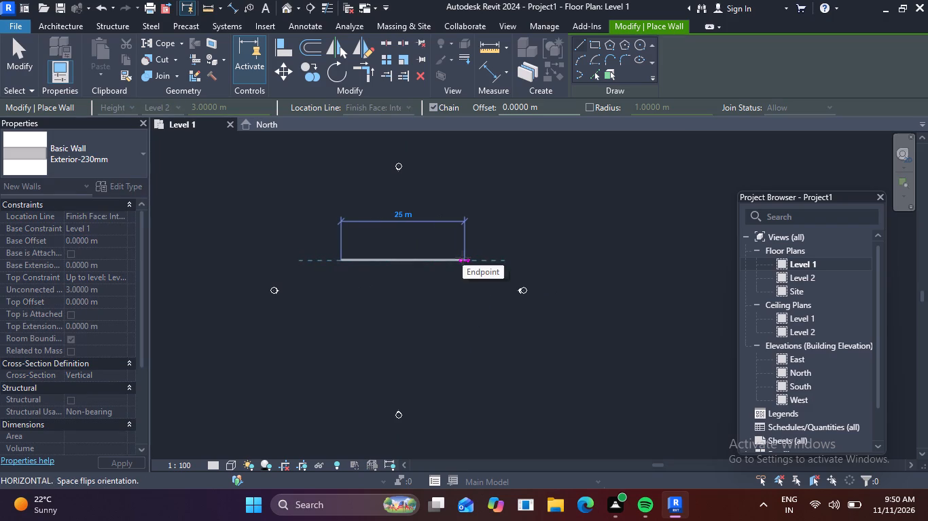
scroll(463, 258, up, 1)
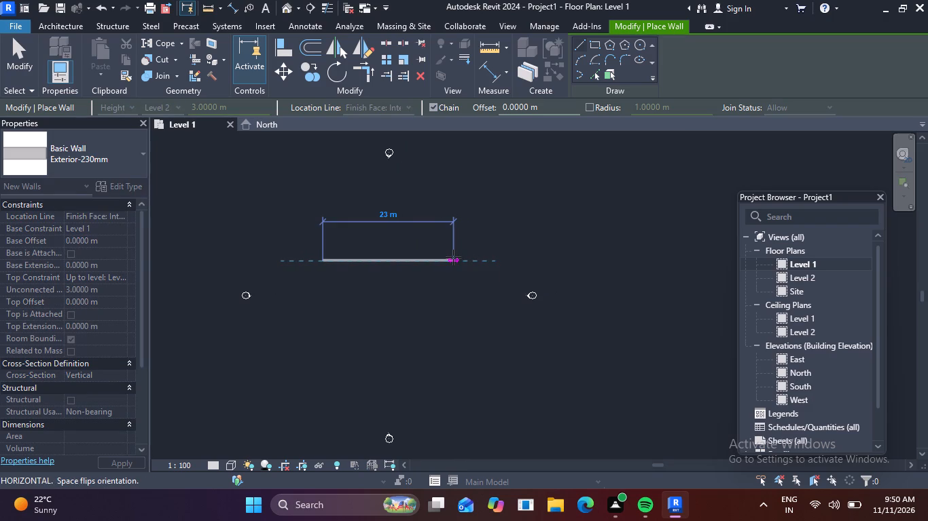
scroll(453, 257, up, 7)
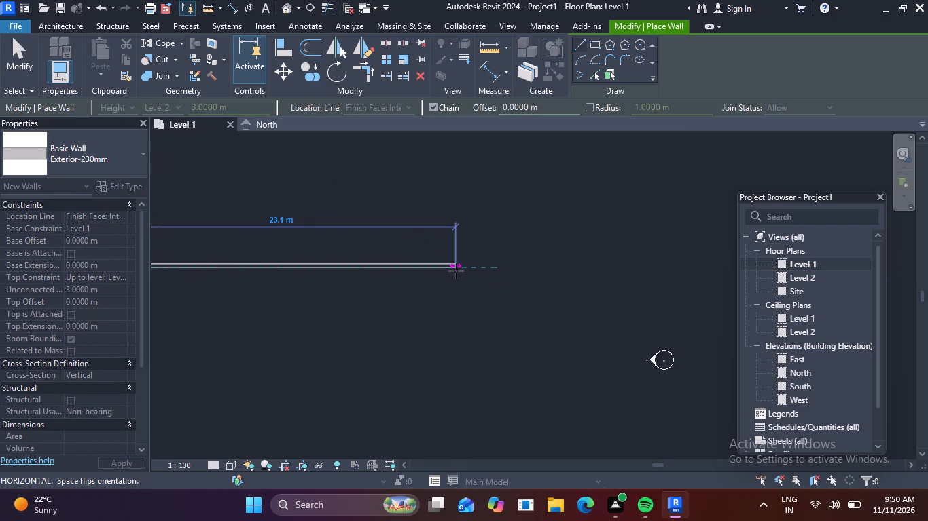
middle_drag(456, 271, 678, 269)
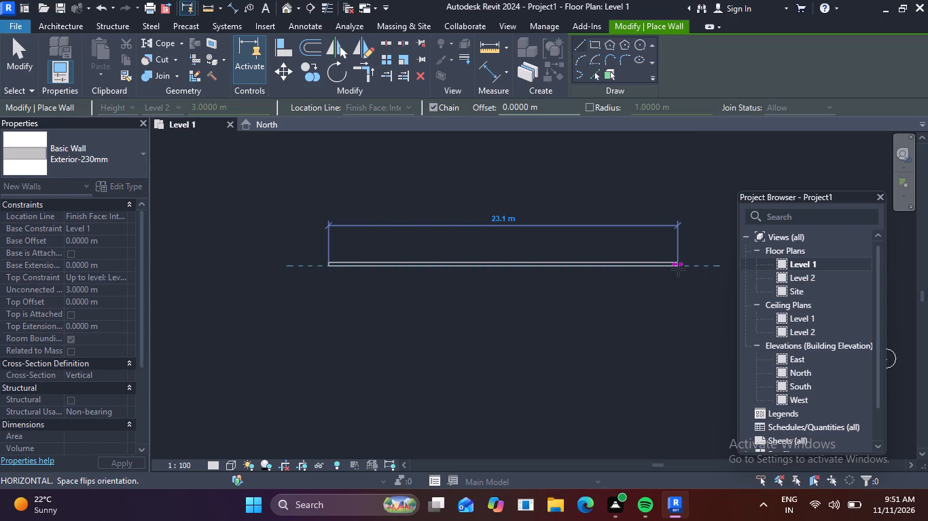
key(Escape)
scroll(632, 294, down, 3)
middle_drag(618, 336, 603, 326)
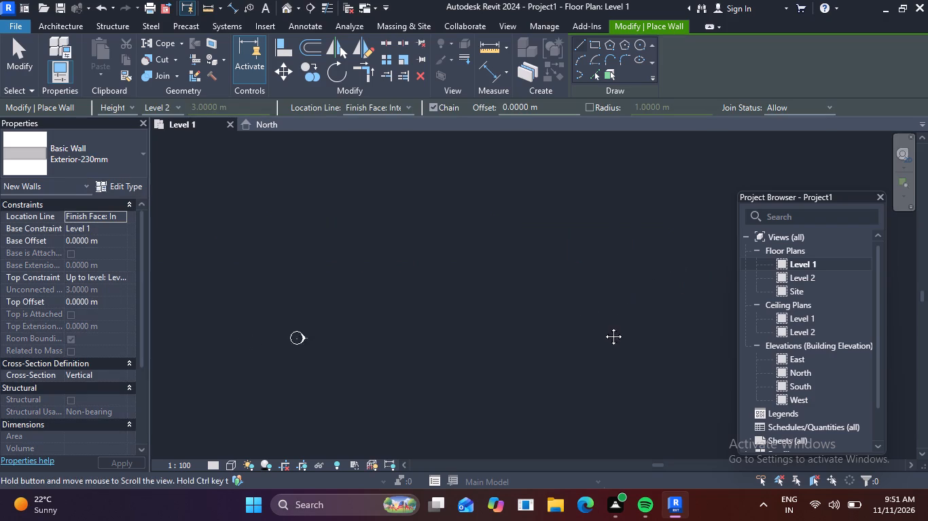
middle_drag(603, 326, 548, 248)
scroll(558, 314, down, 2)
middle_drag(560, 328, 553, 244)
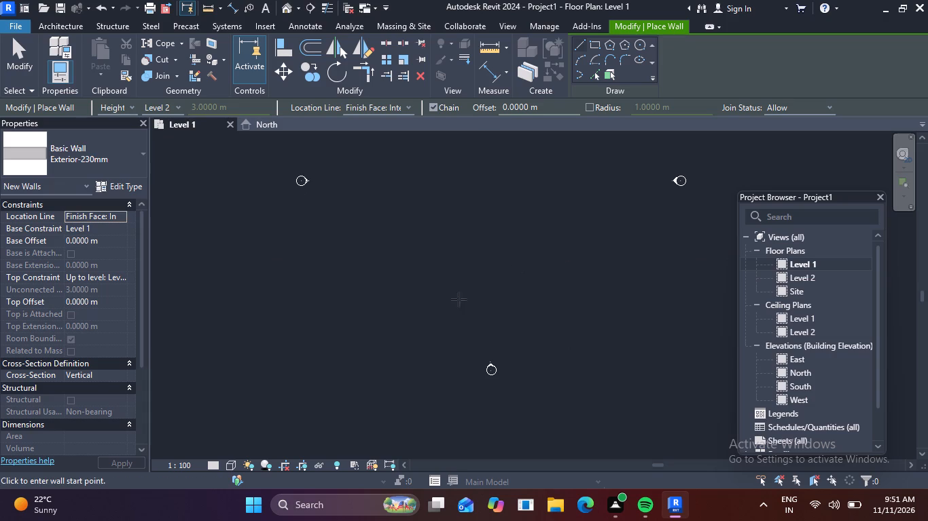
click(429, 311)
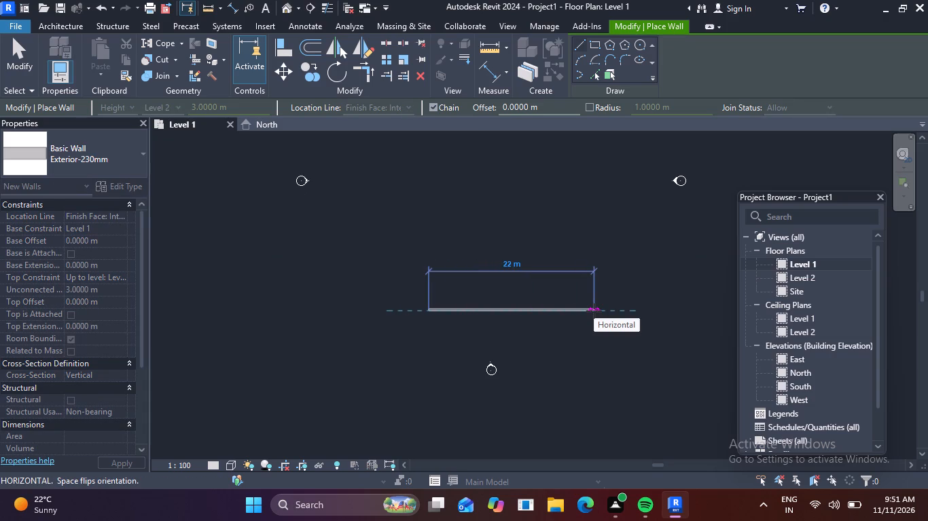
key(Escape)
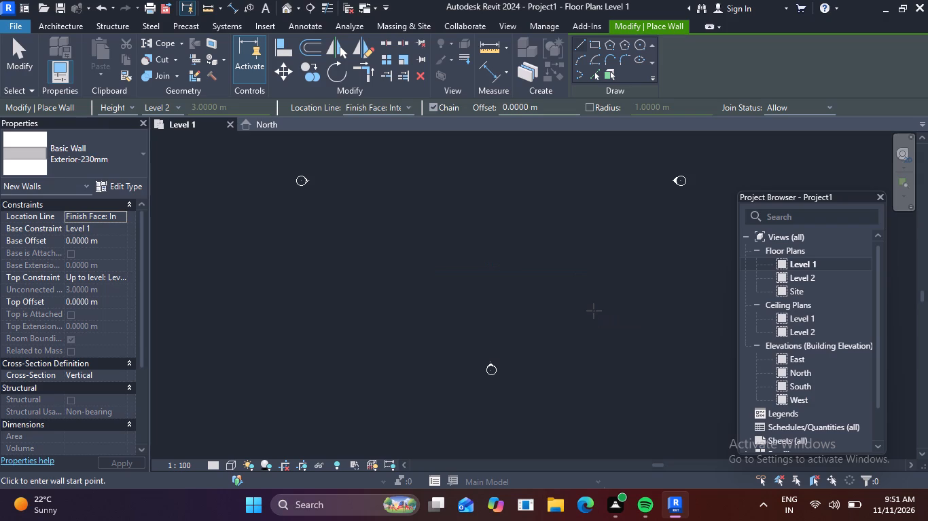
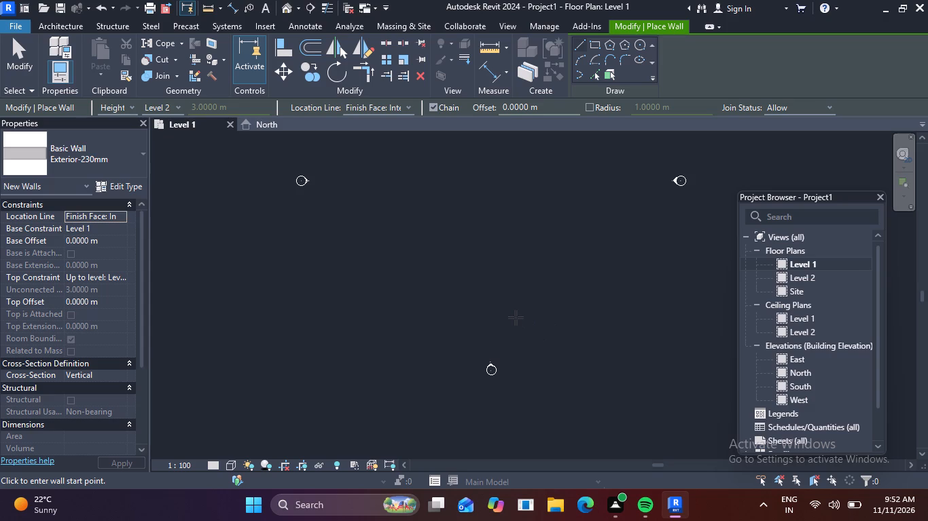
Draw two connected Exterior-230mm walls near the south elevation marker: 3.6 m running west, and 2.28 m running north from its end.
click(572, 321)
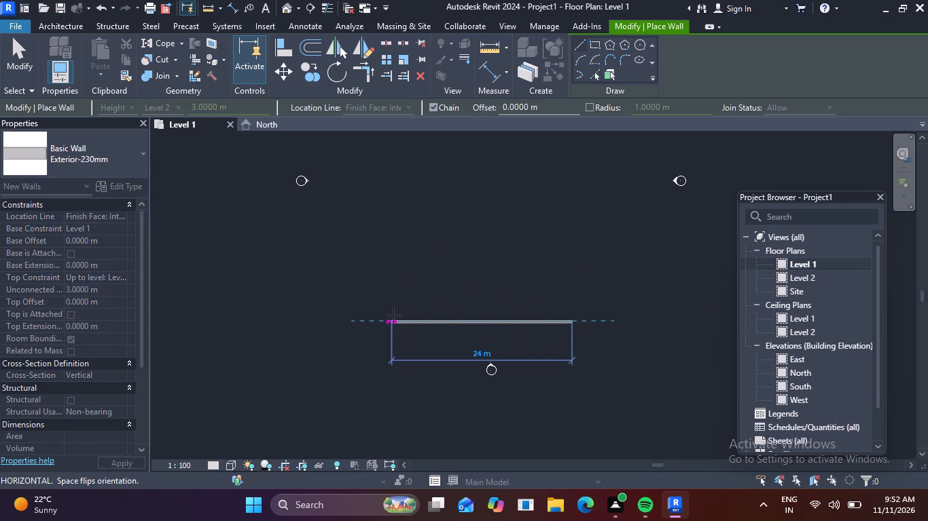
key(Escape)
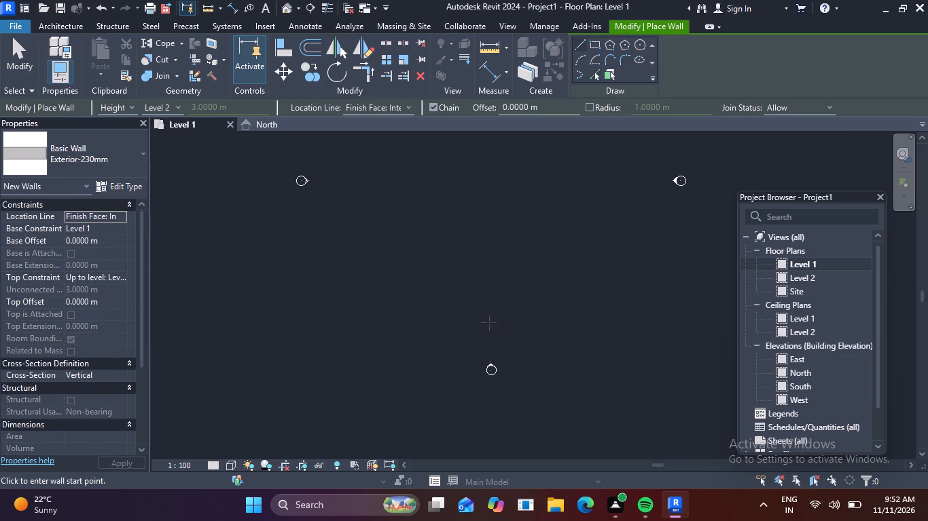
click(560, 333)
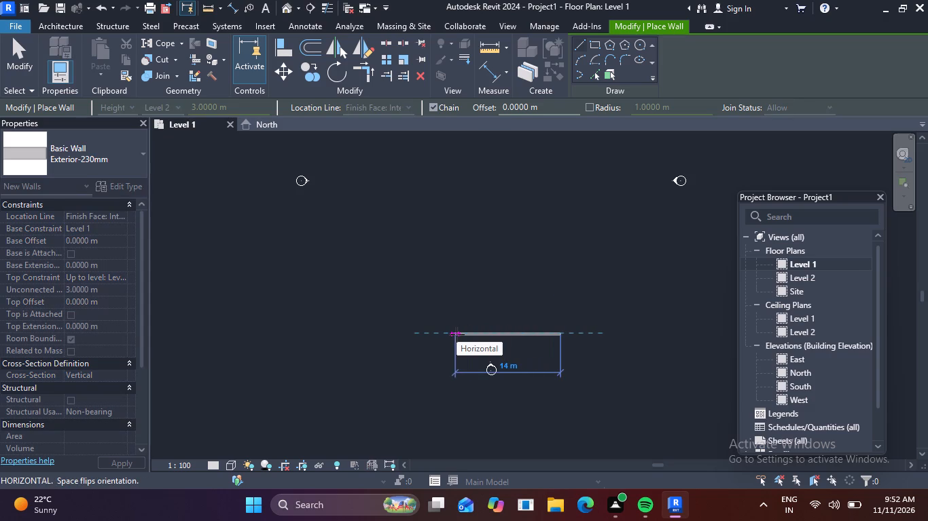
key(3)
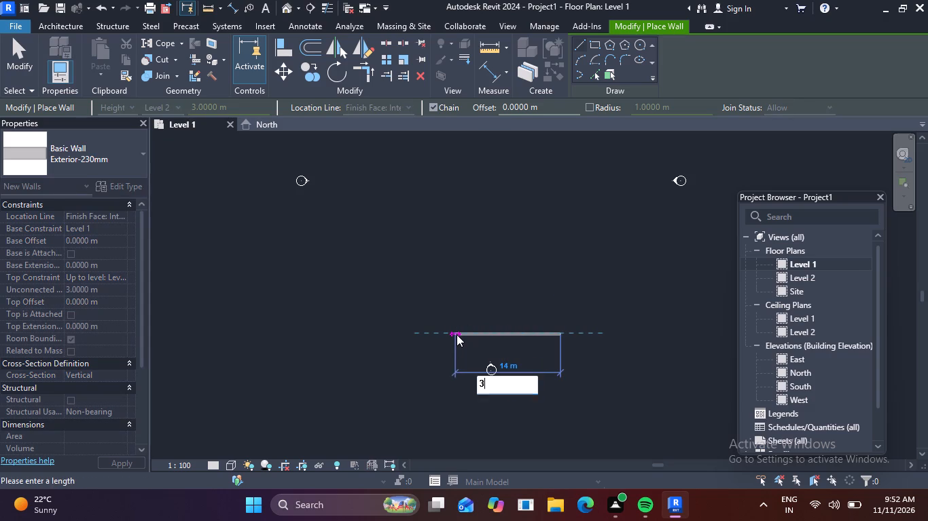
text(.6)
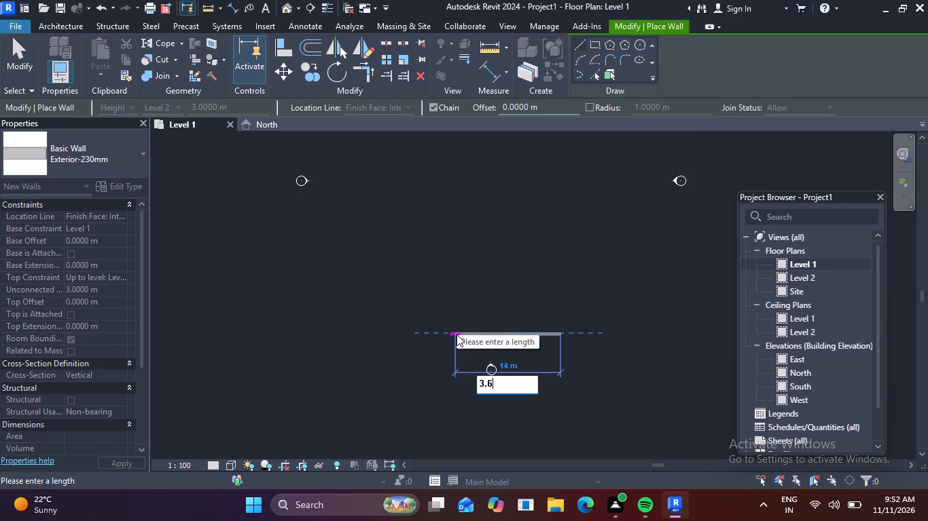
key(Return)
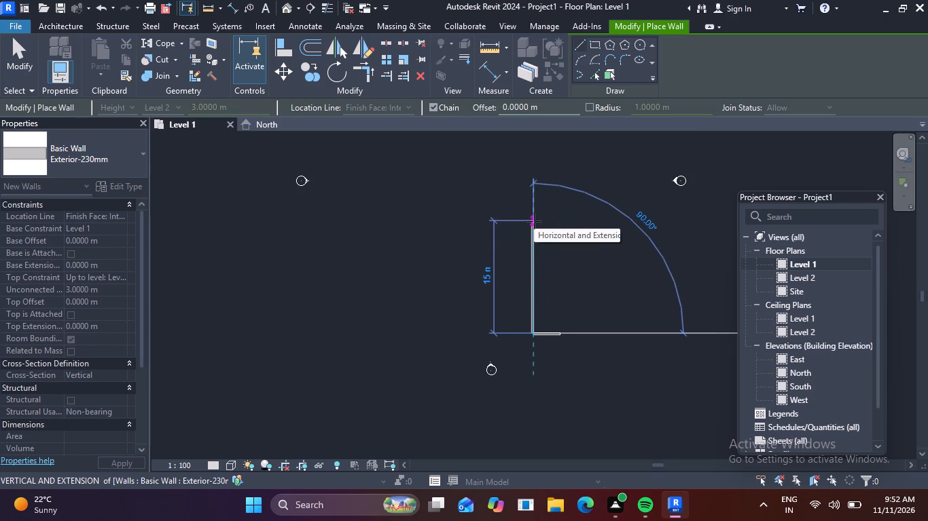
key(2)
text(.28)
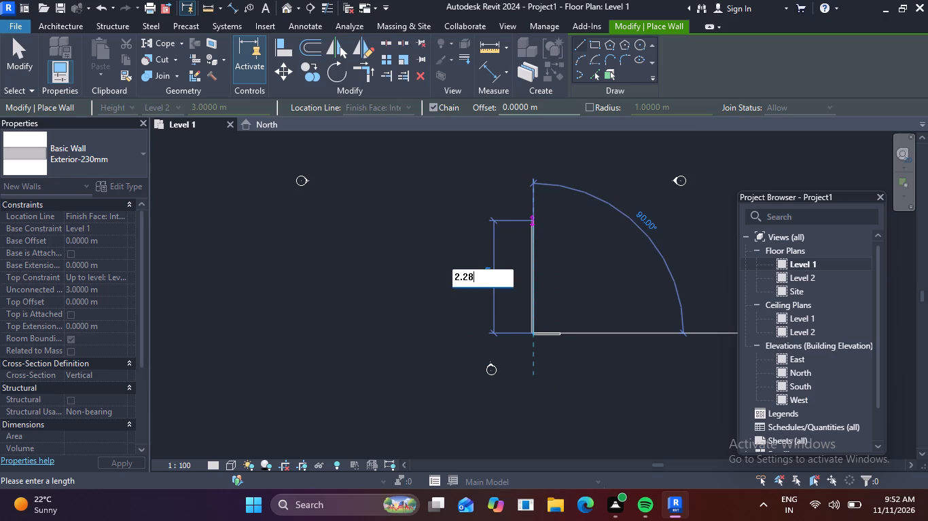
key(Return)
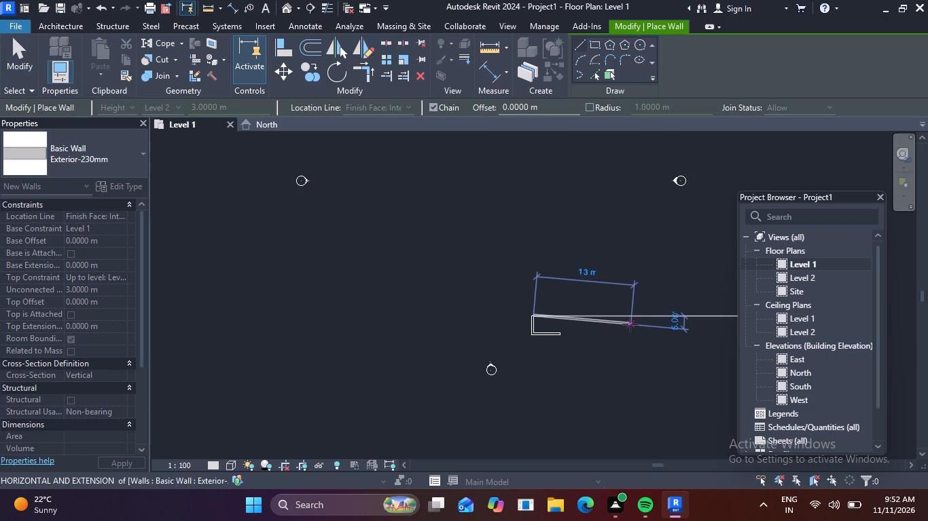
key(Escape)
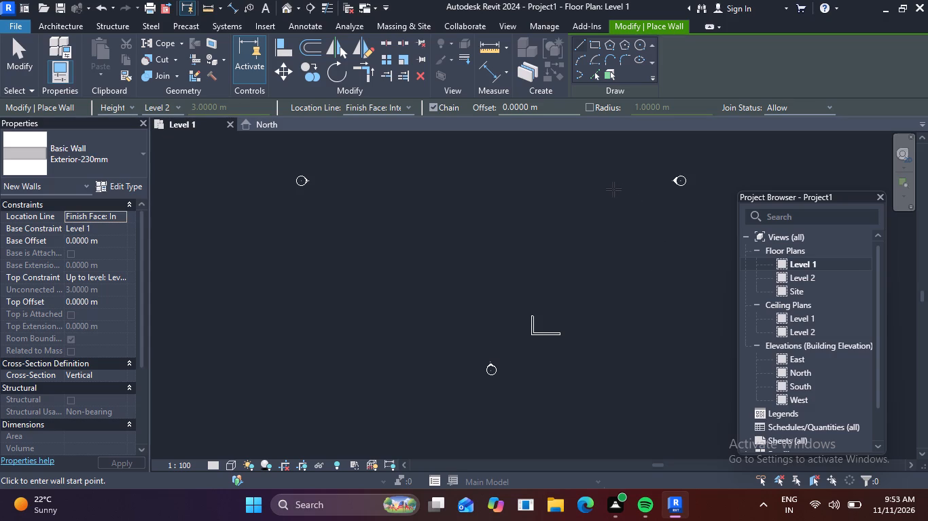
Change the type for new walls to the basic wall Interior-150mm.
click(139, 151)
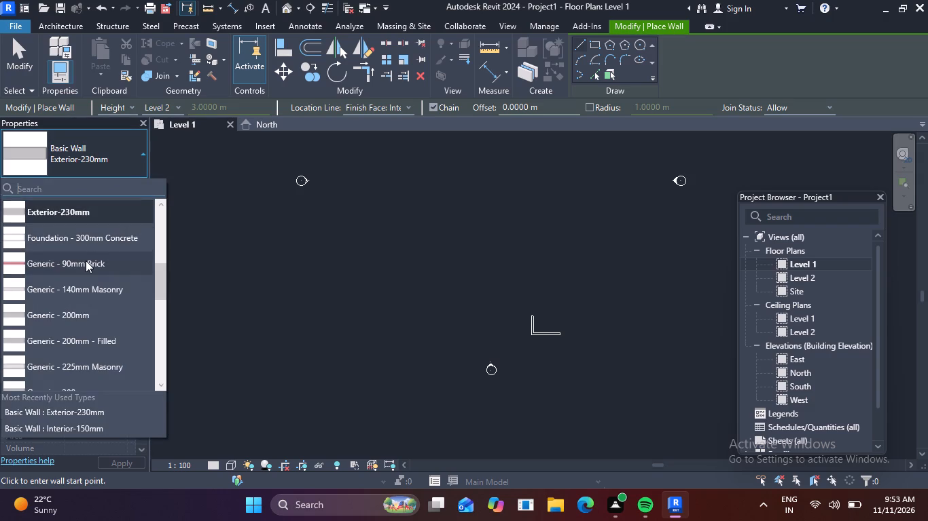
scroll(86, 260, up, 3)
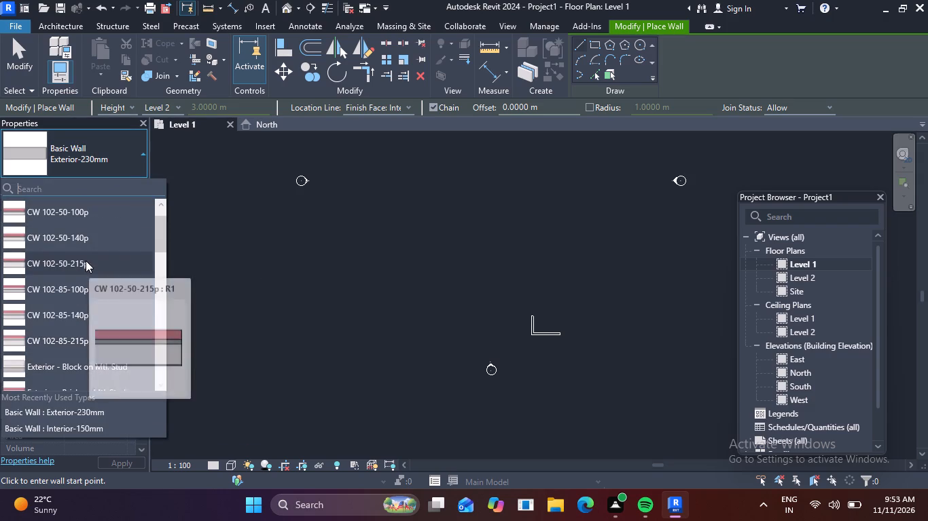
scroll(86, 260, down, 2)
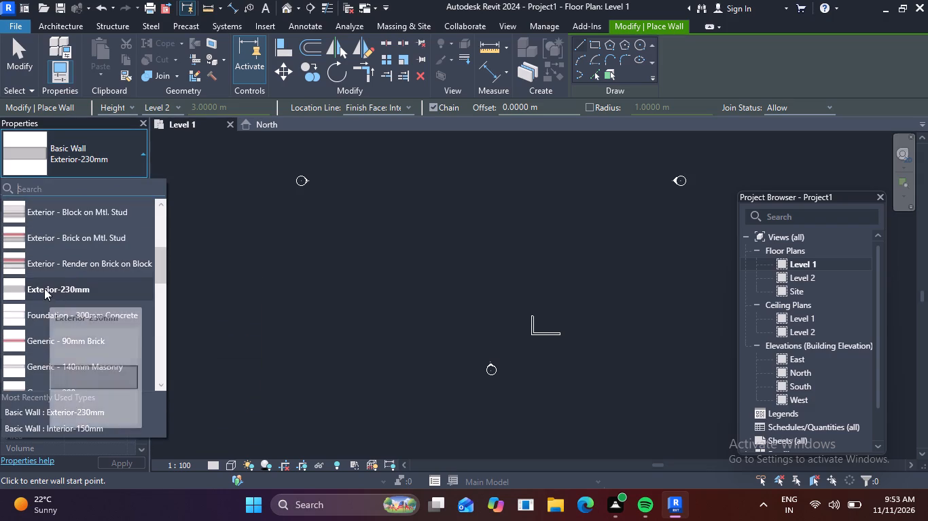
scroll(41, 286, up, 9)
scroll(41, 286, down, 2)
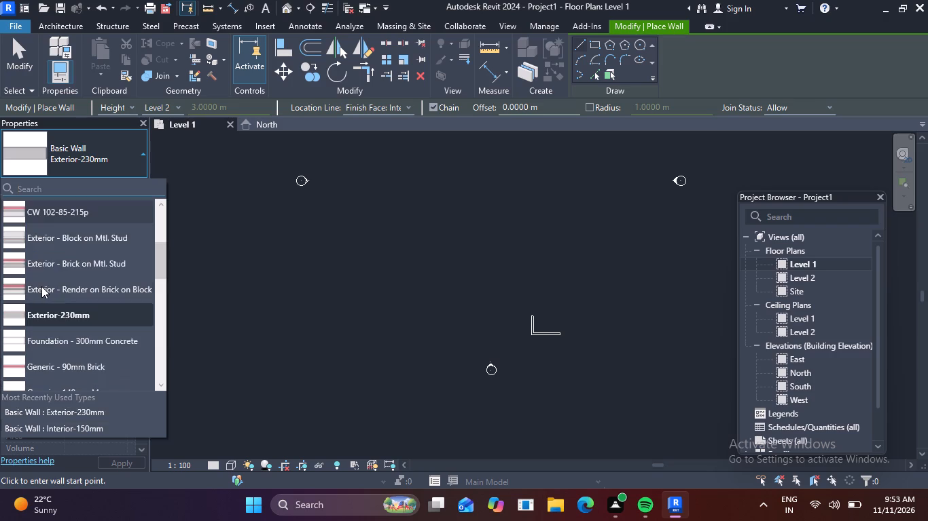
scroll(41, 286, down, 4)
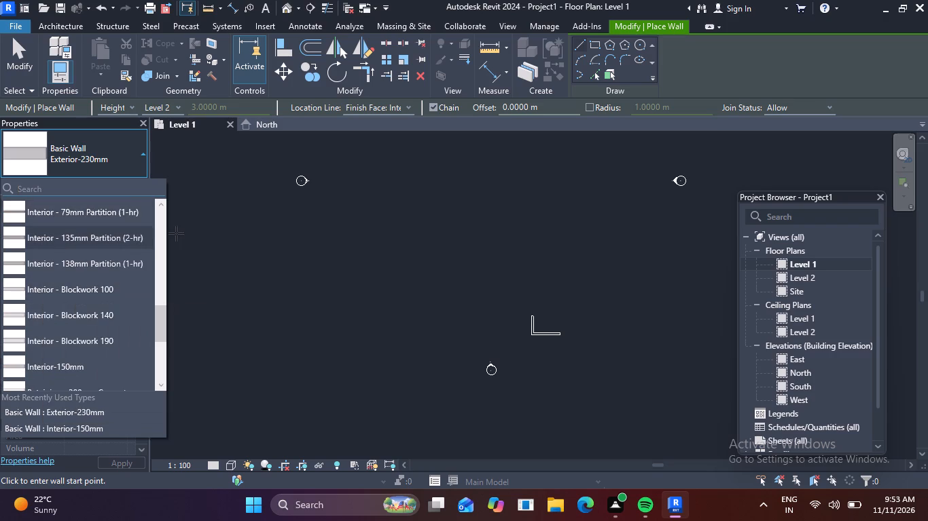
scroll(145, 277, down, 1)
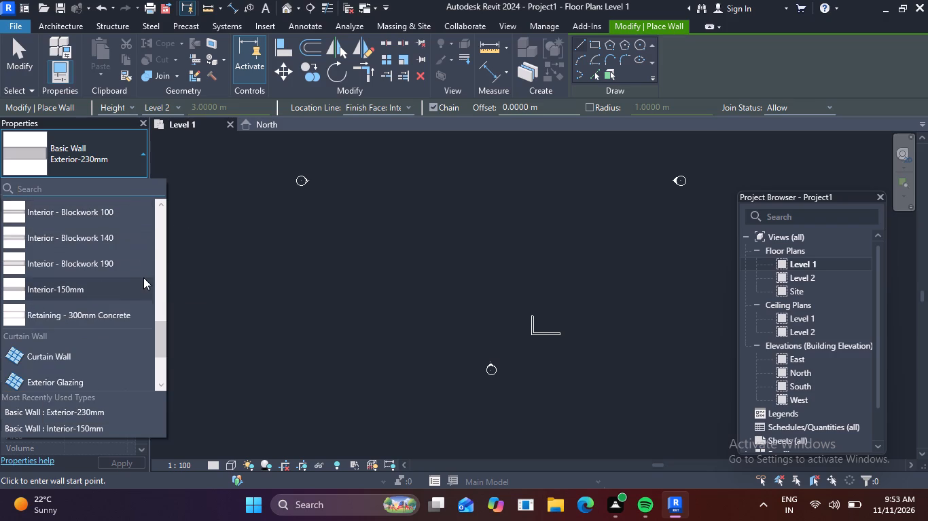
click(43, 284)
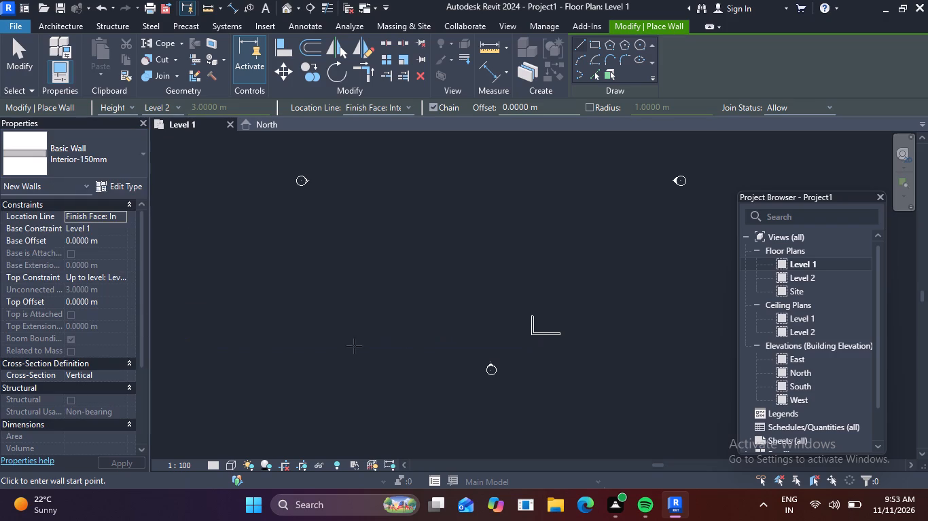
Close the room with Interior-150mm walls: about 3.83 m east from the west wall's north end, and 2.28 m south to the south wall's end.
scroll(518, 319, up, 8)
middle_drag(563, 313, 454, 257)
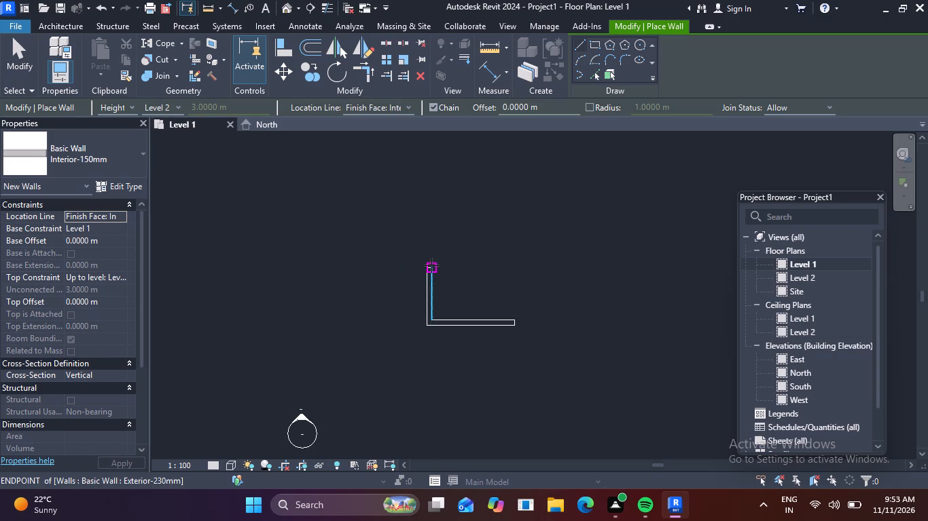
scroll(427, 276, up, 5)
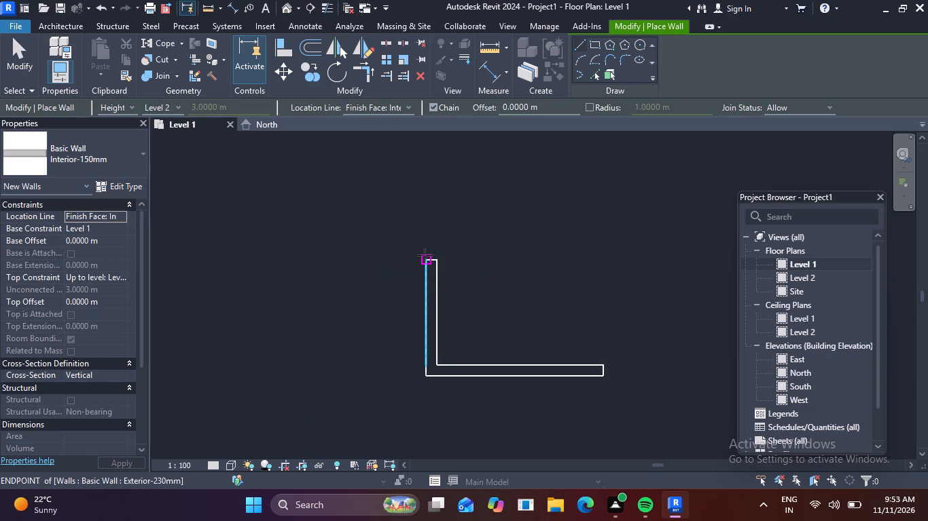
click(425, 255)
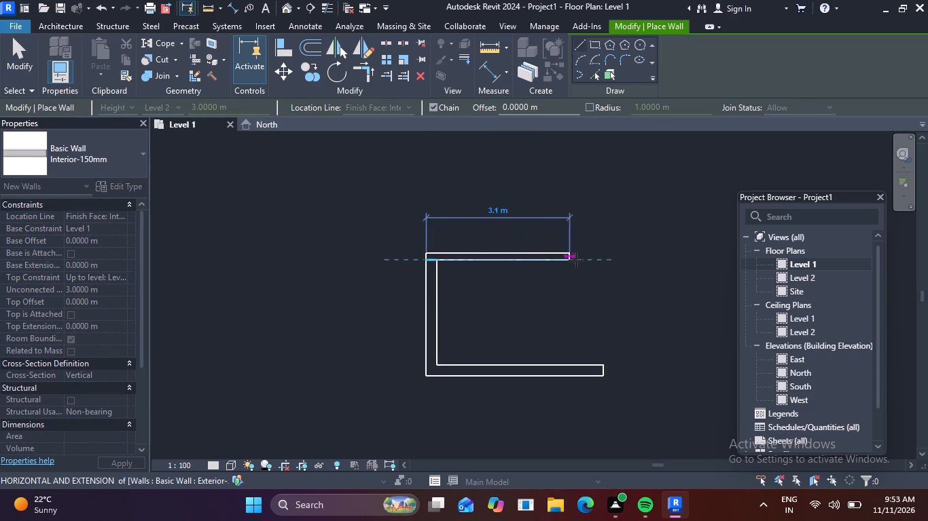
middle_drag(628, 261, 524, 238)
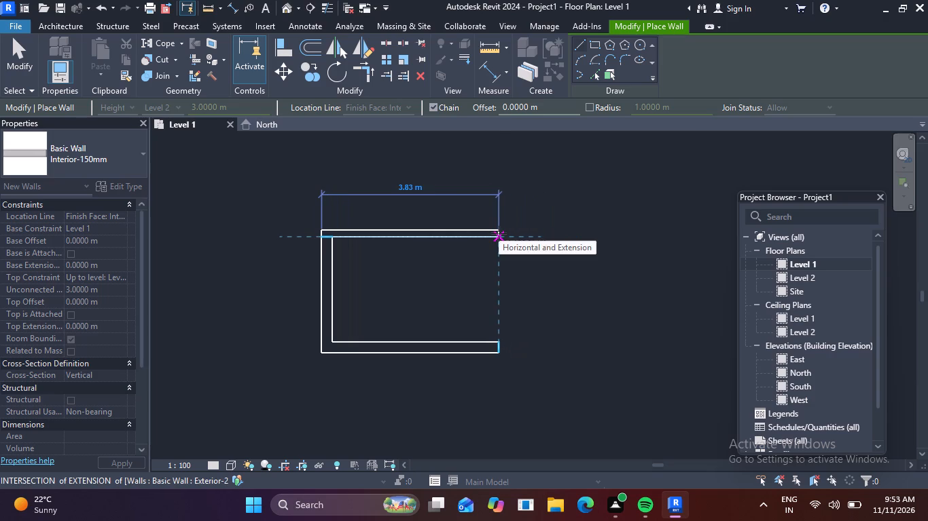
click(499, 233)
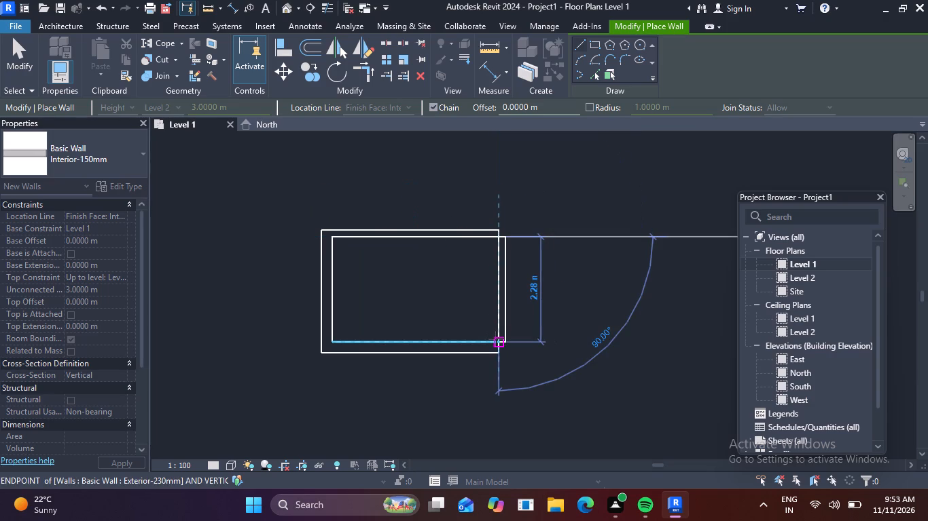
click(496, 339)
key(Escape)
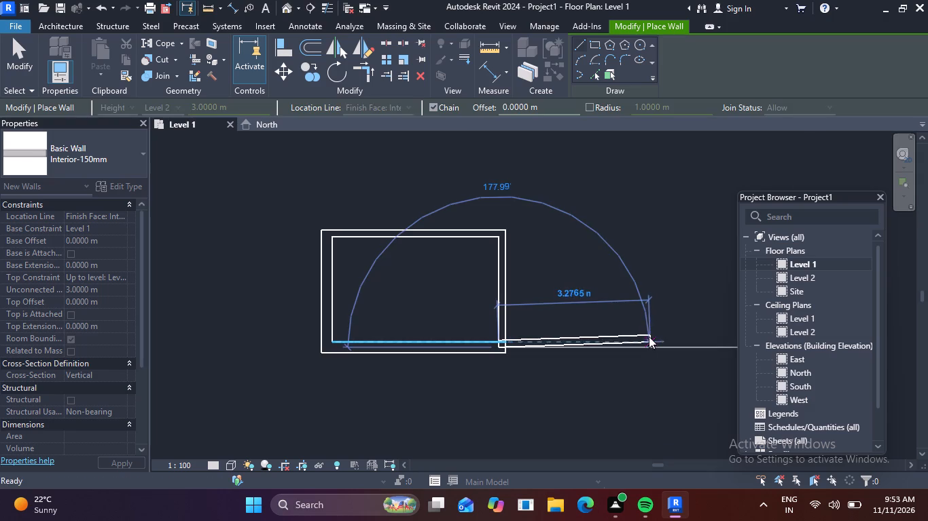
Change the type for new walls back to the basic wall Exterior-230mm.
middle_drag(569, 238, 609, 275)
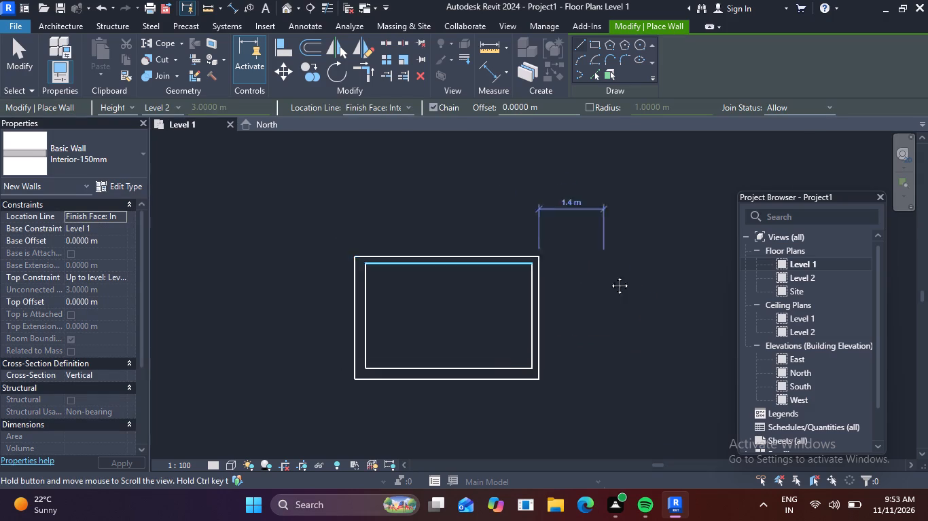
middle_drag(609, 275, 619, 290)
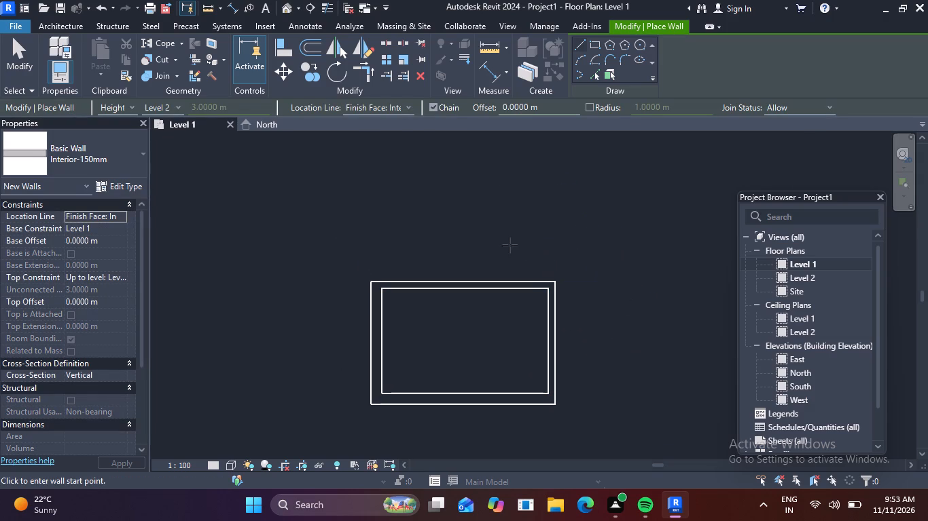
click(128, 157)
scroll(79, 238, up, 2)
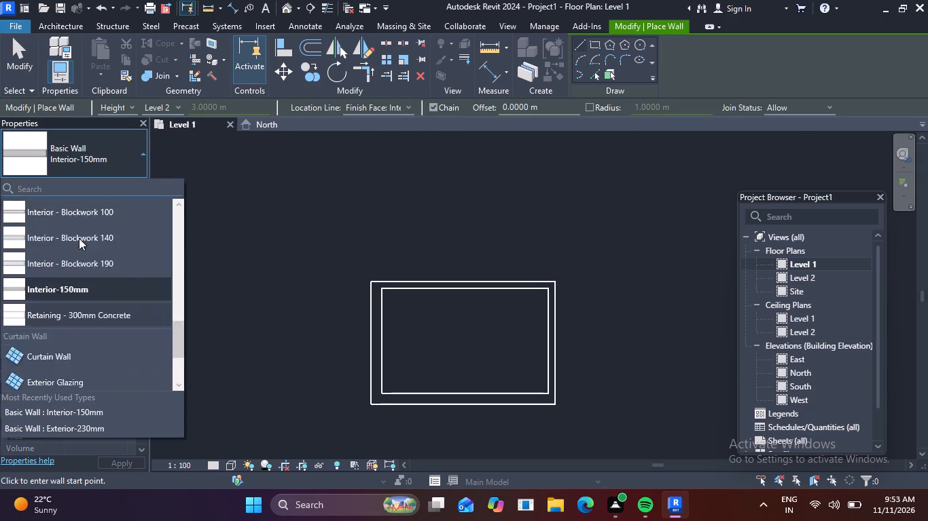
scroll(79, 238, up, 1)
scroll(73, 271, down, 2)
scroll(73, 272, up, 5)
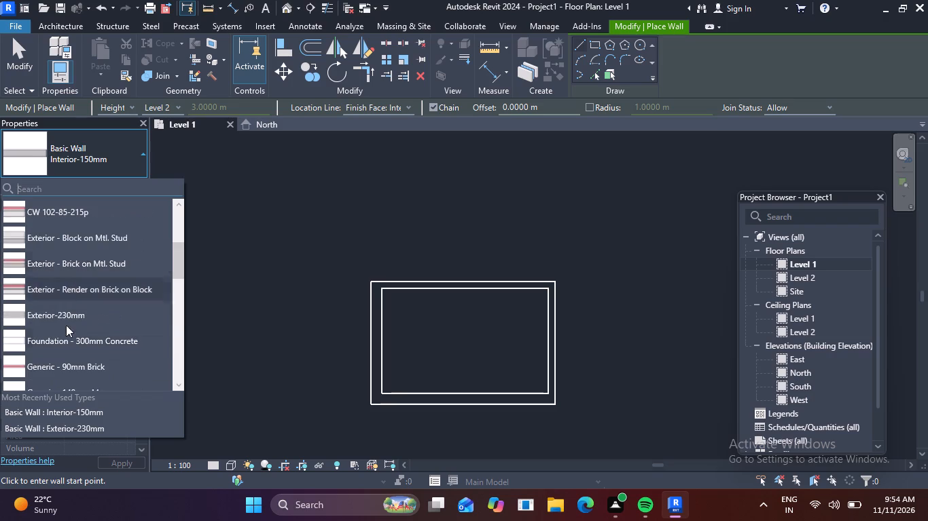
click(69, 309)
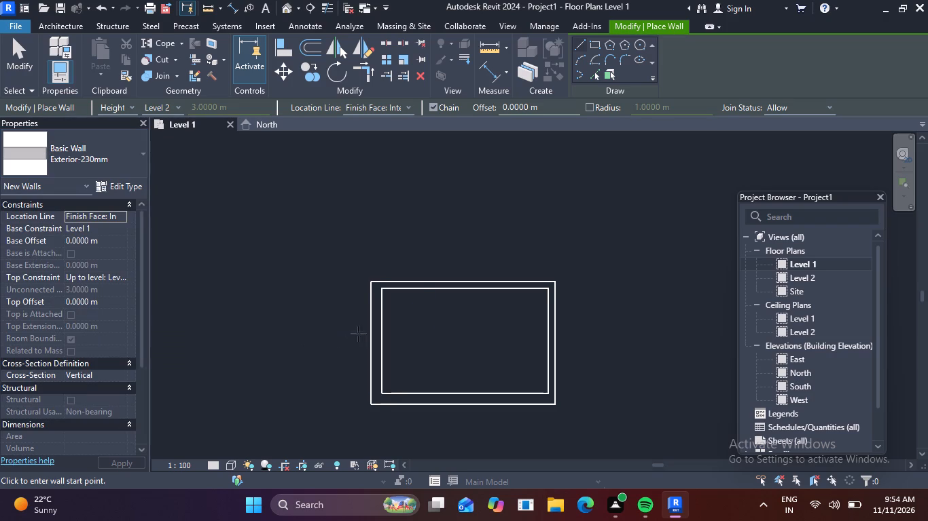
Draw a 4.2 m Exterior-230mm wall north from the small room's northwest corner, in line with its west wall.
scroll(382, 280, up, 5)
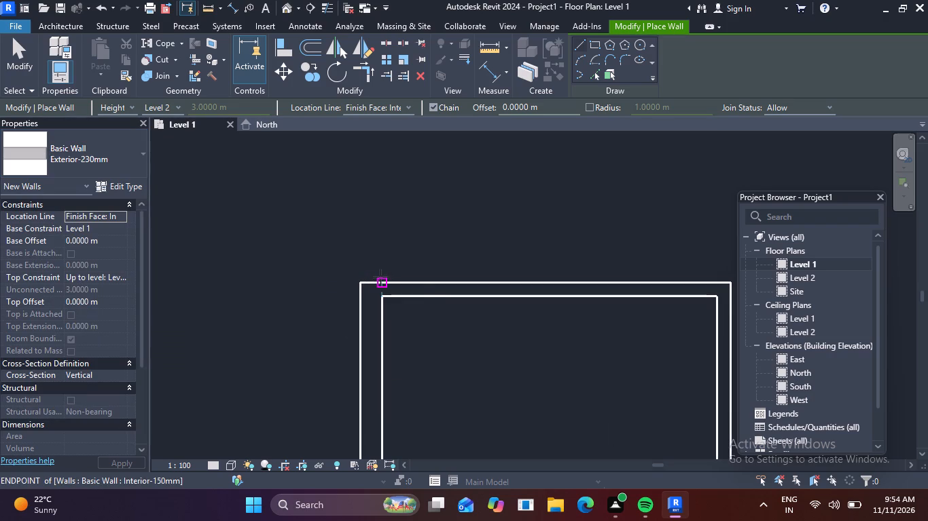
click(380, 277)
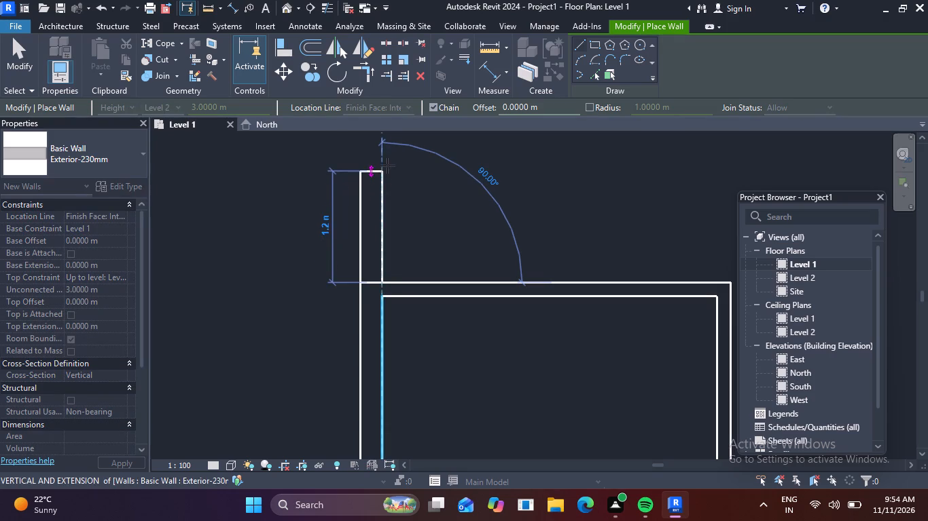
scroll(387, 162, down, 2)
middle_drag(387, 162, 366, 351)
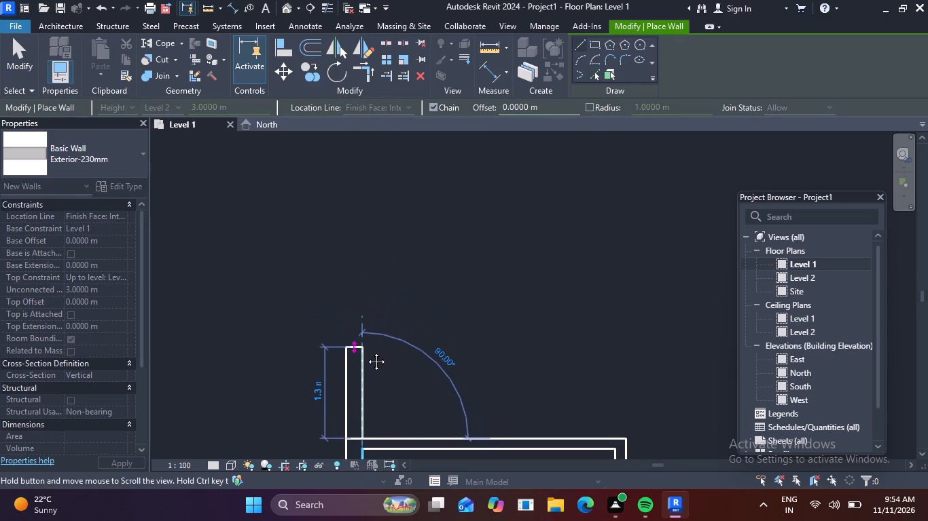
middle_drag(366, 351, 366, 393)
scroll(373, 294, down, 2)
middle_drag(375, 260, 372, 236)
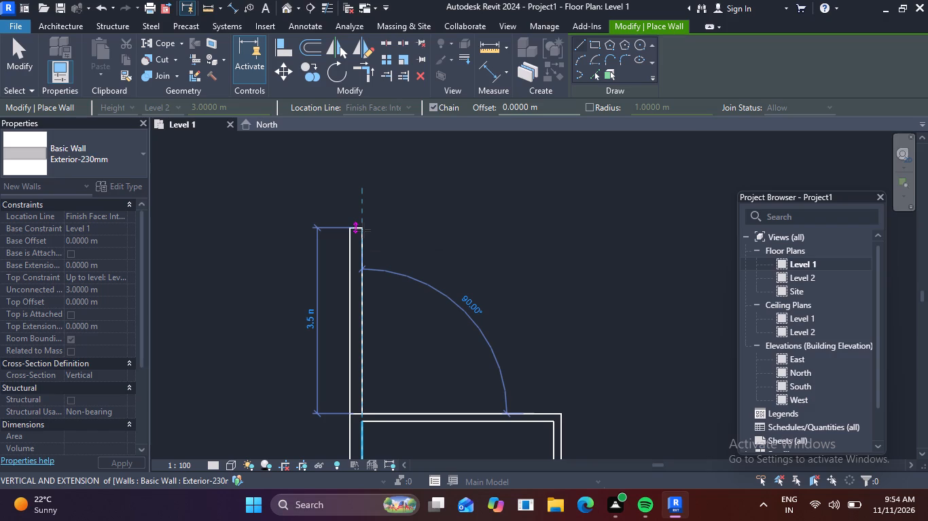
key(4)
text(.2)
key(Return)
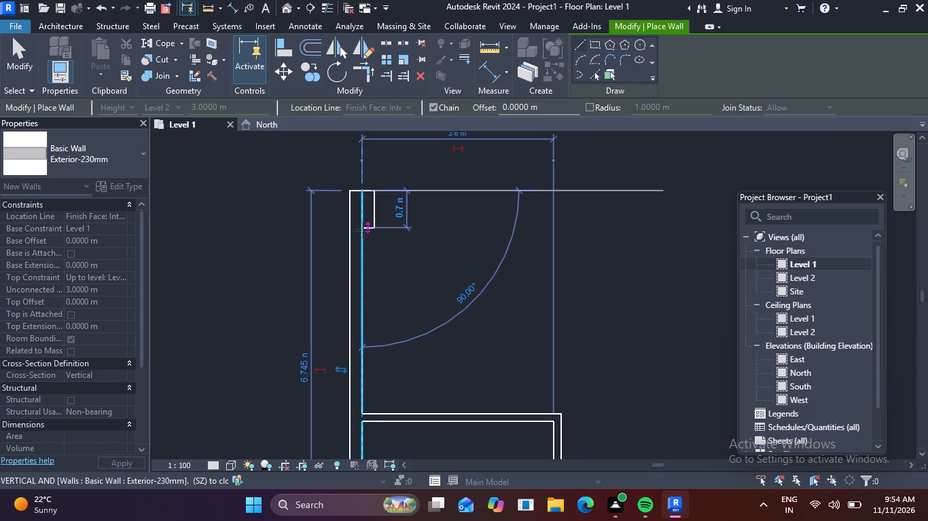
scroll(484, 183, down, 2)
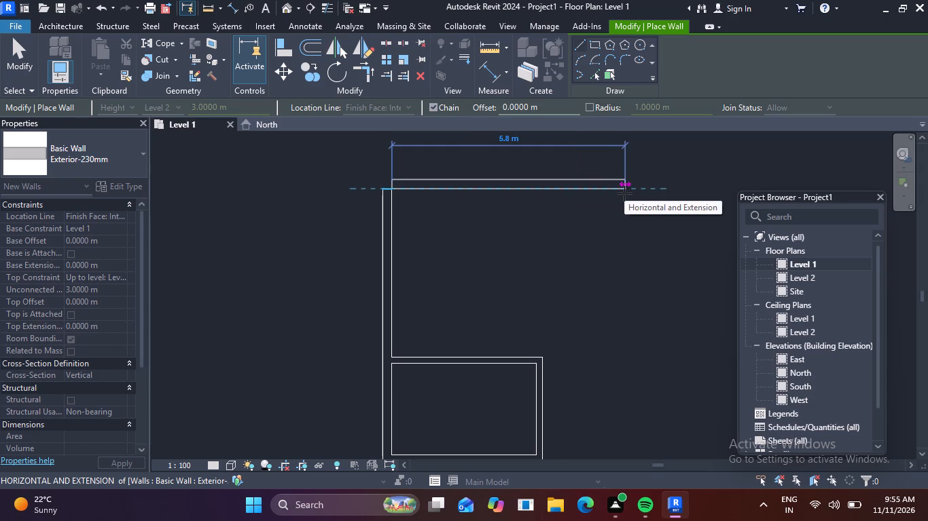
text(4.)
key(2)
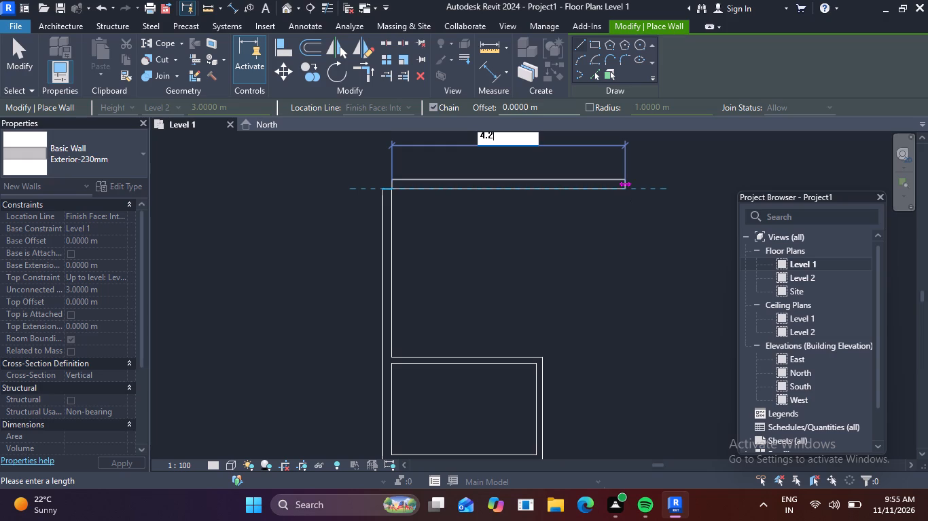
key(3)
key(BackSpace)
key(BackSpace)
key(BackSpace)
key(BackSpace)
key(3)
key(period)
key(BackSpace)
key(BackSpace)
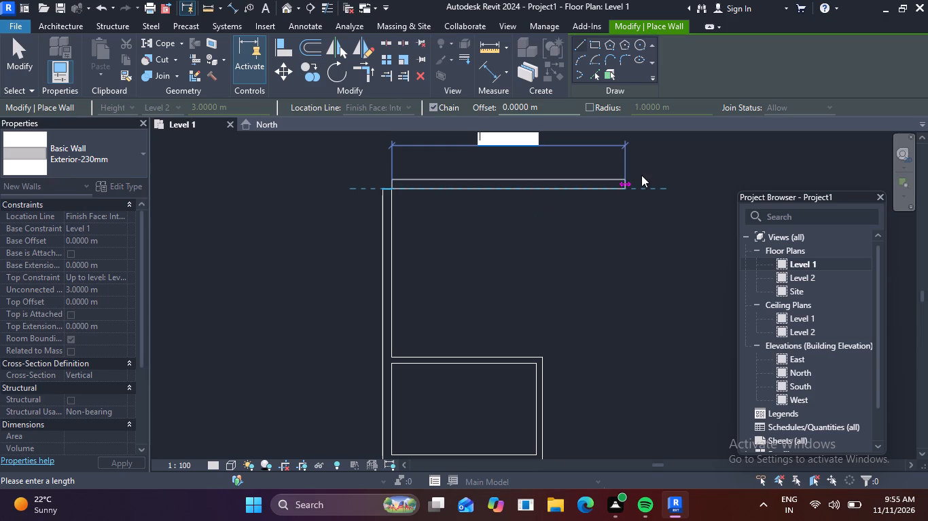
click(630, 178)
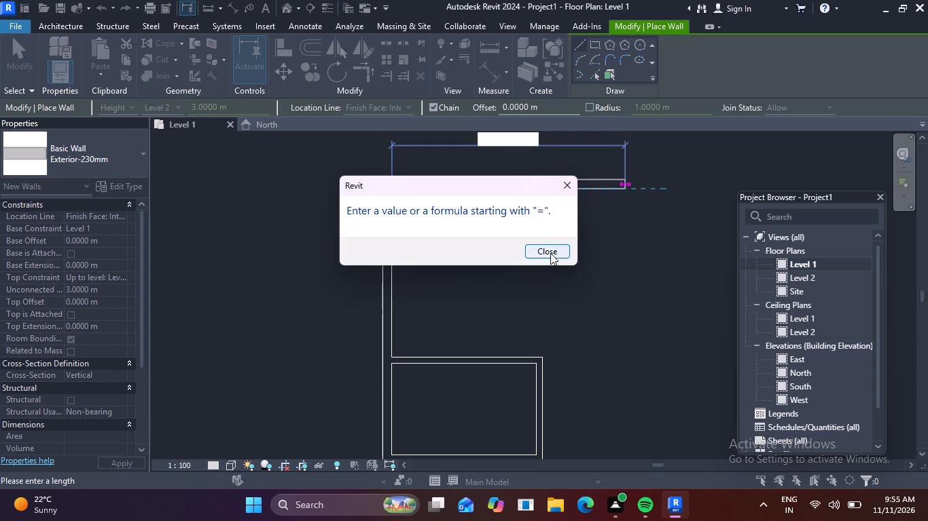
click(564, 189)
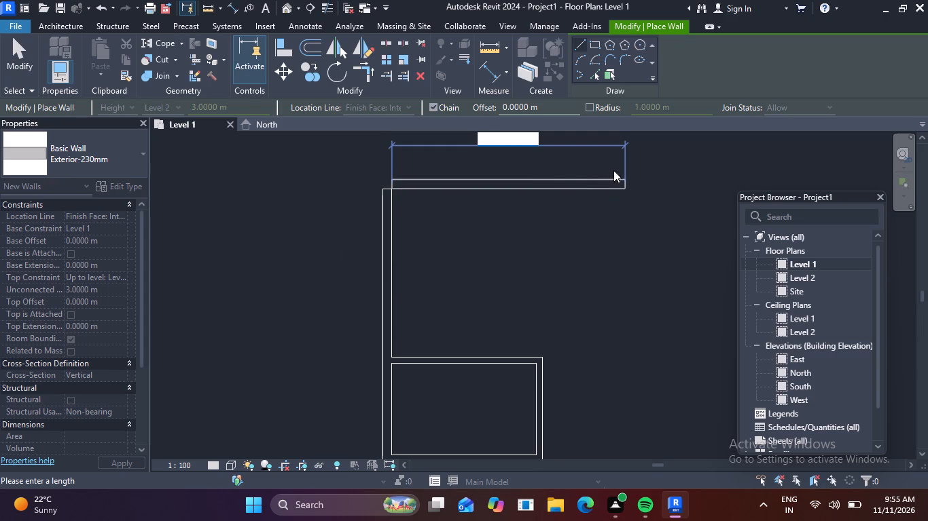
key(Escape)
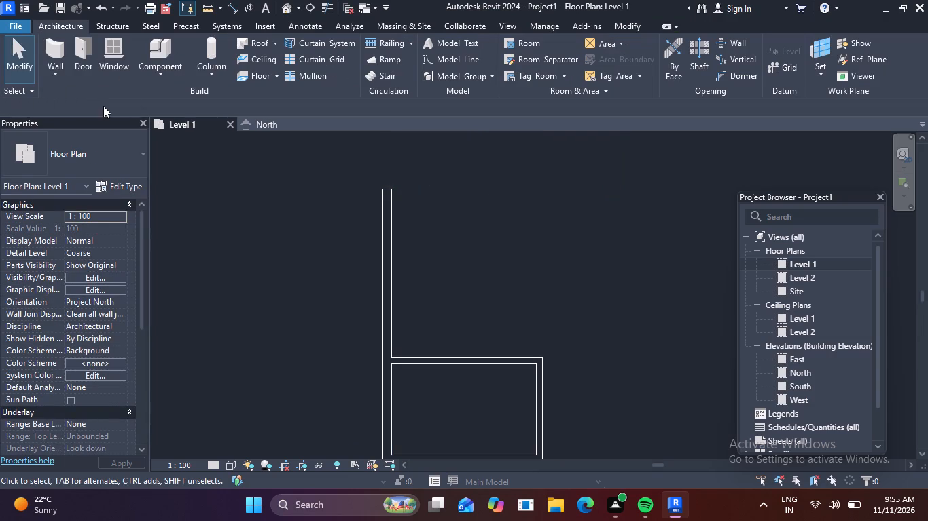
Draw a 3.6 m Exterior-230mm wall east from the west wall's north end, stopping in line with the small room's east wall.
click(47, 54)
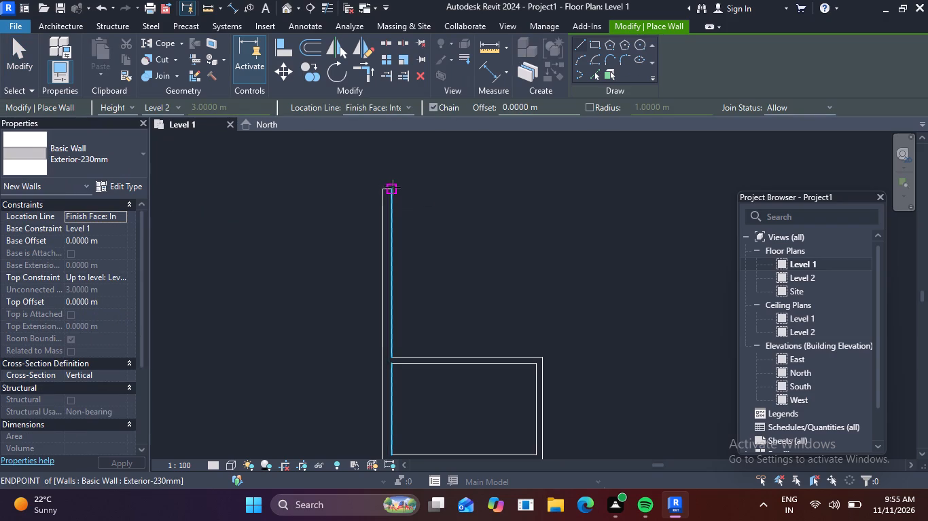
click(393, 187)
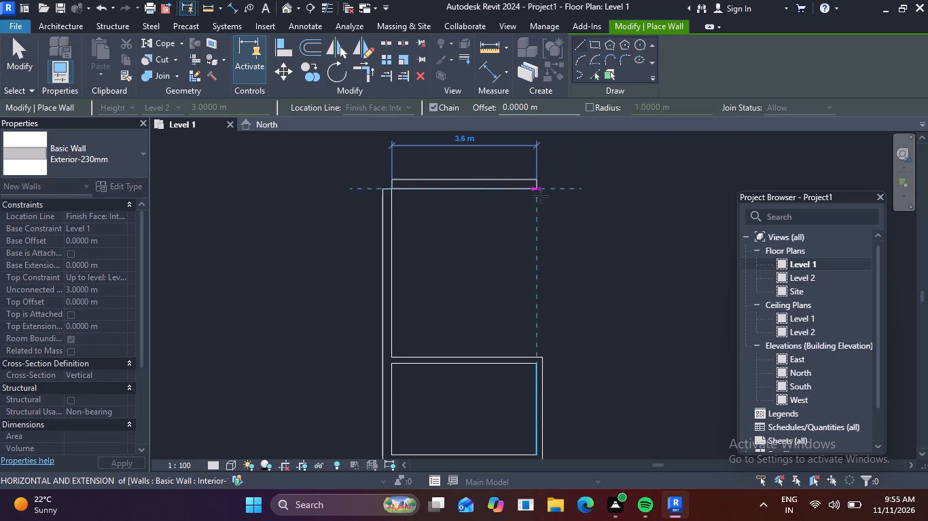
click(537, 191)
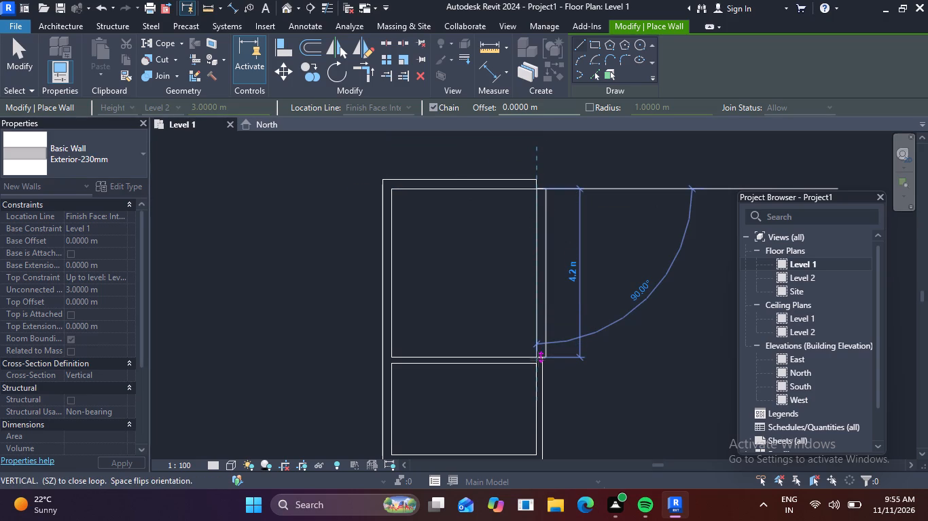
key(Escape)
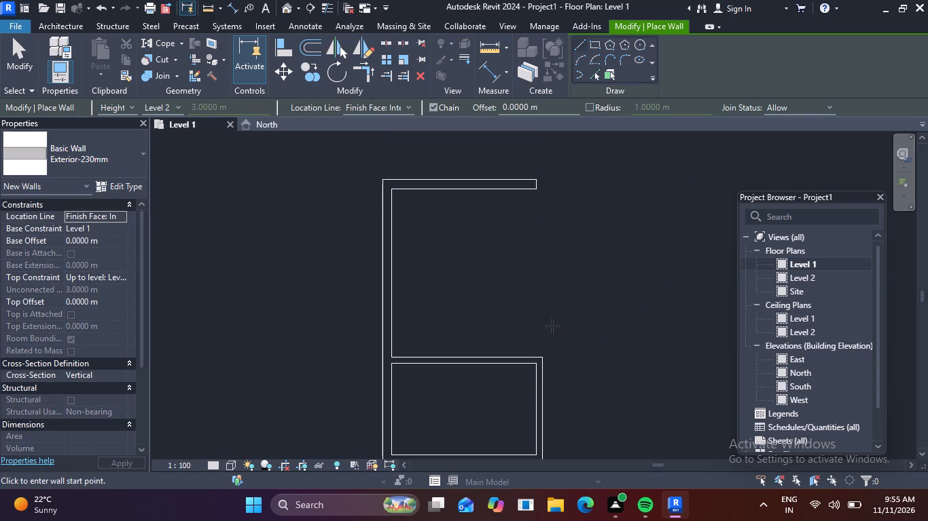
Close the upper room with a 4.2 m Interior-150mm wall running south from the north wall's east end to the small room.
click(133, 161)
scroll(116, 203, down, 3)
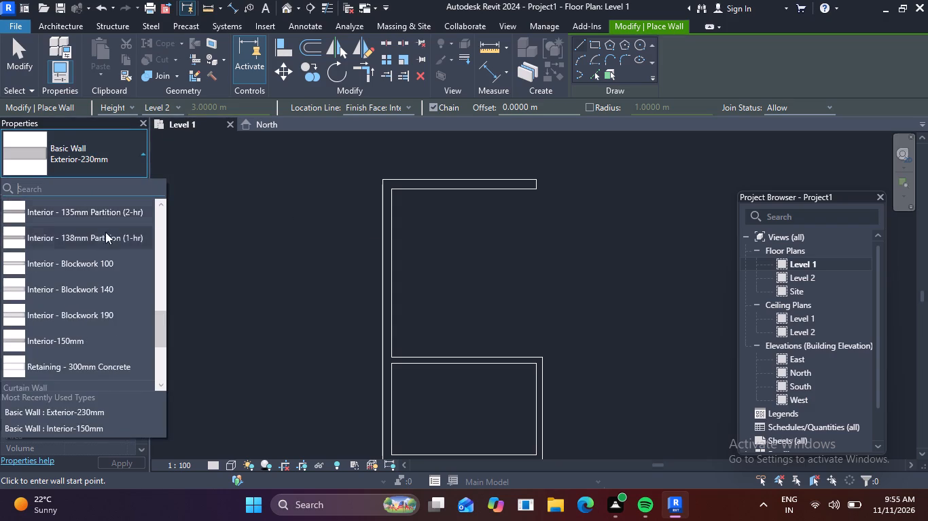
scroll(102, 238, down, 2)
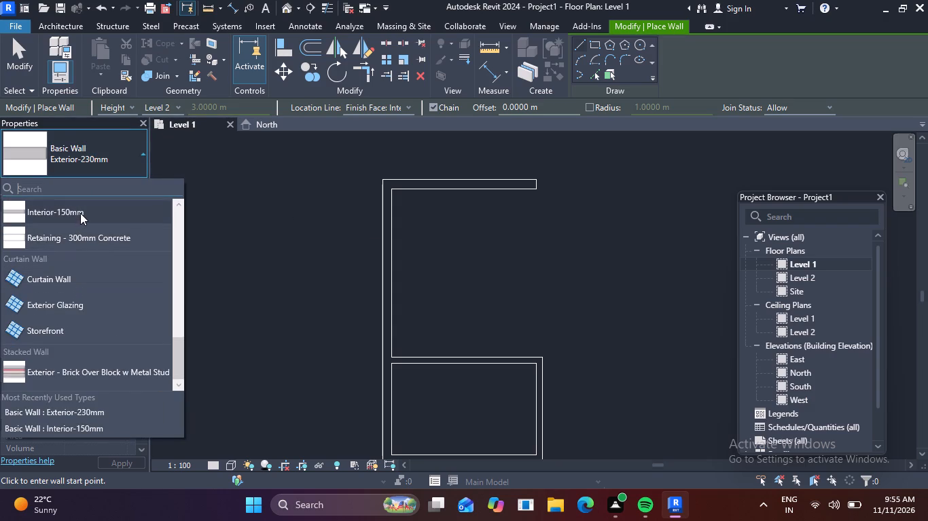
click(80, 213)
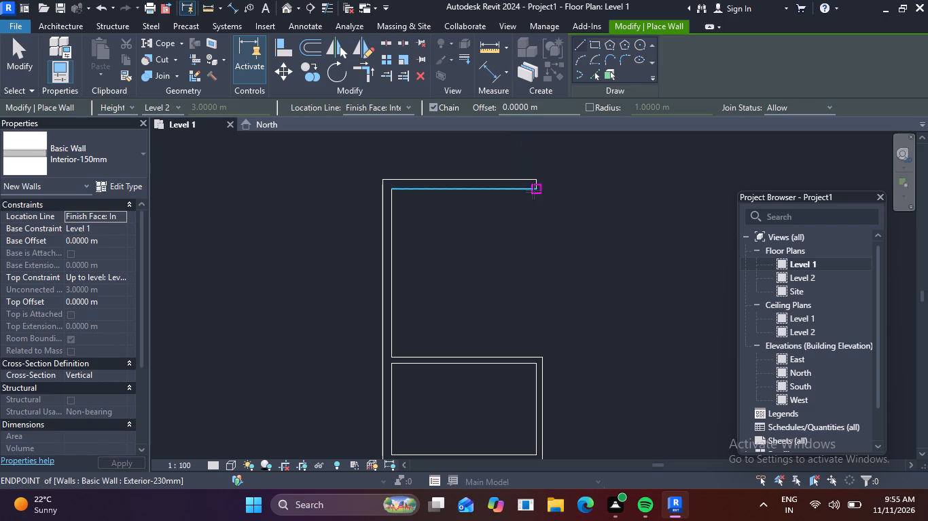
click(533, 191)
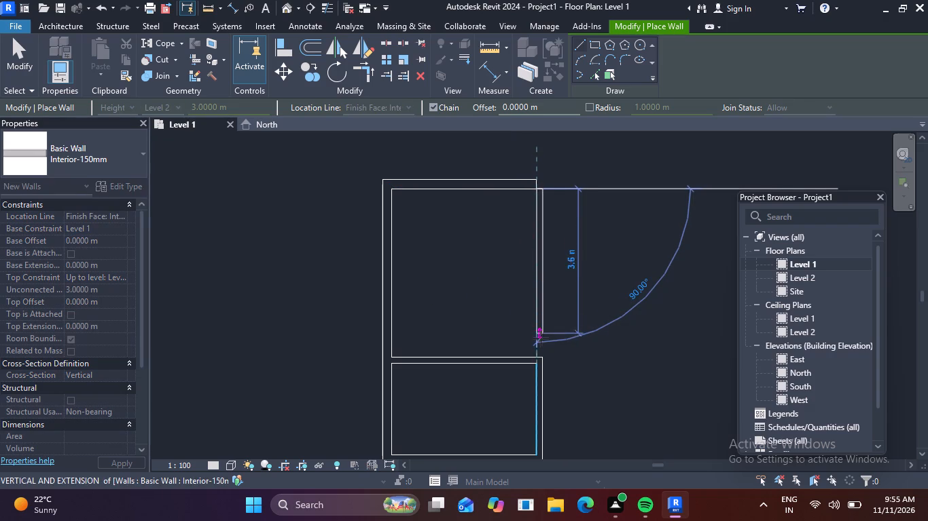
click(534, 358)
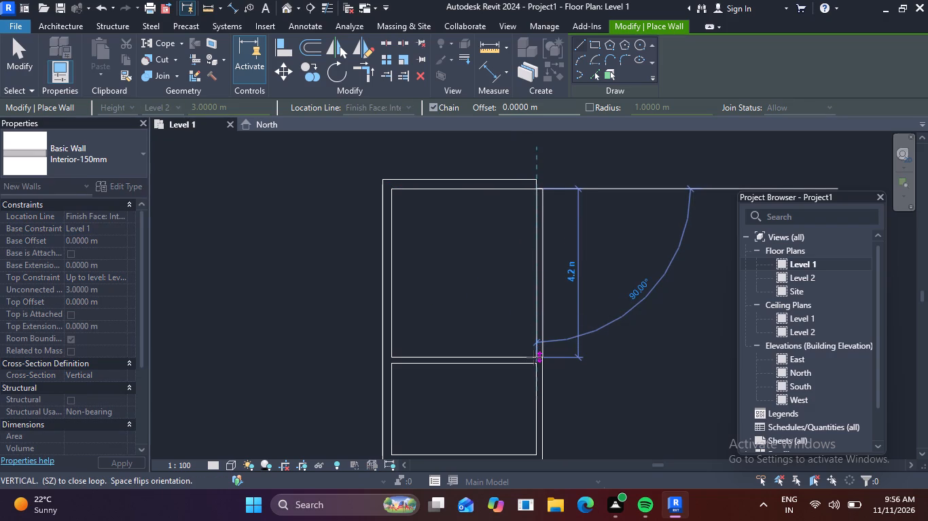
key(Escape)
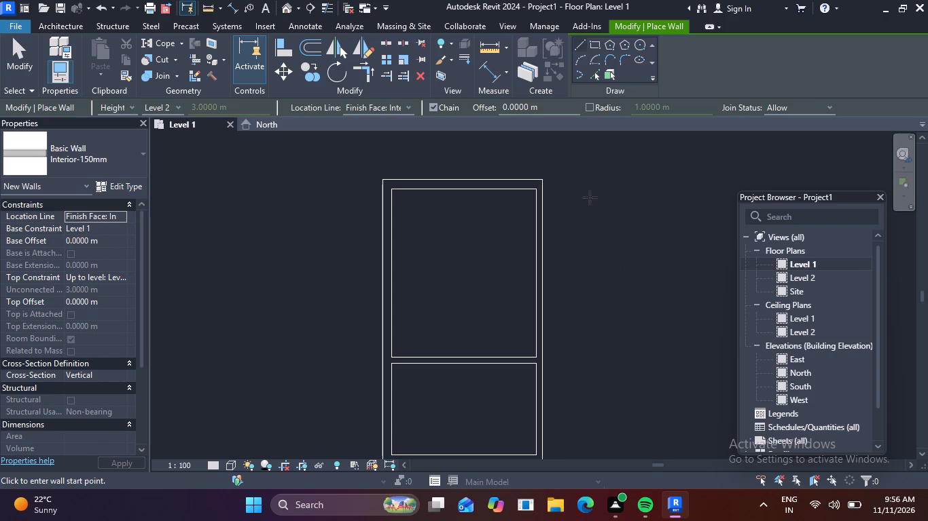
key(Escape)
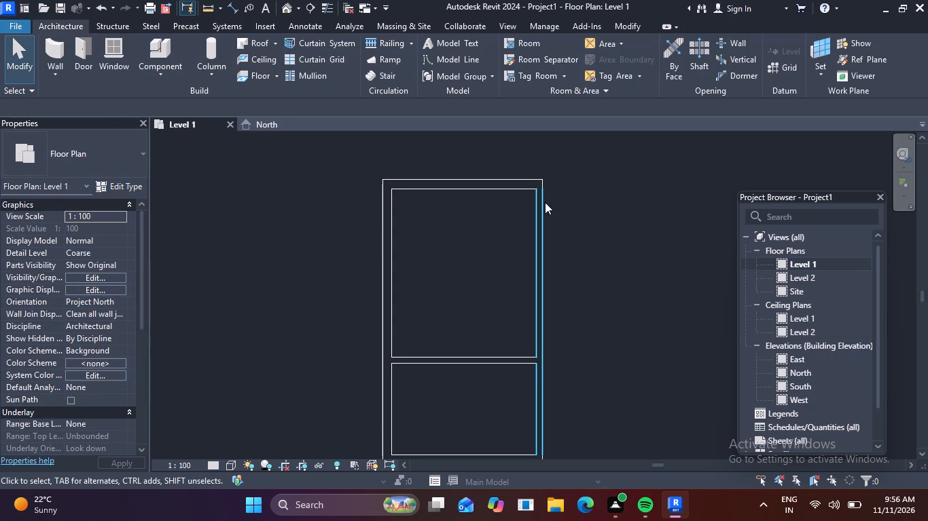
key(Escape)
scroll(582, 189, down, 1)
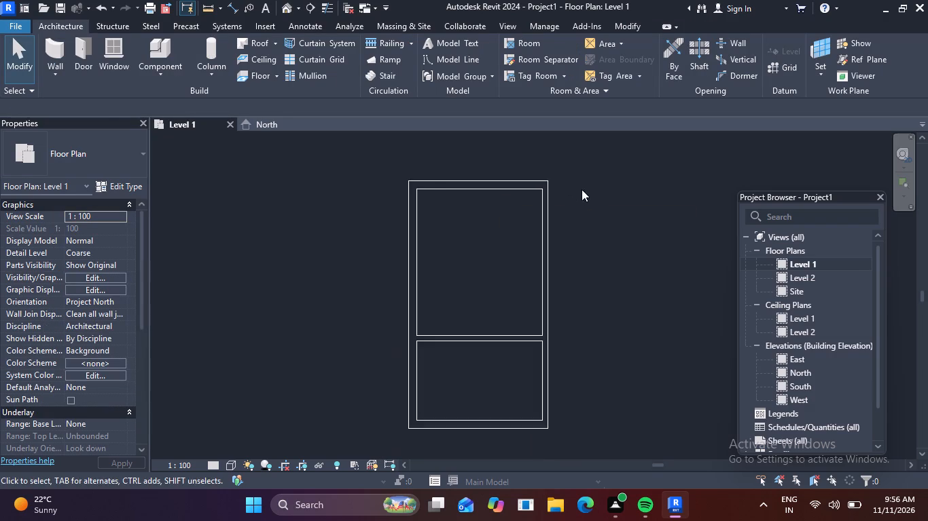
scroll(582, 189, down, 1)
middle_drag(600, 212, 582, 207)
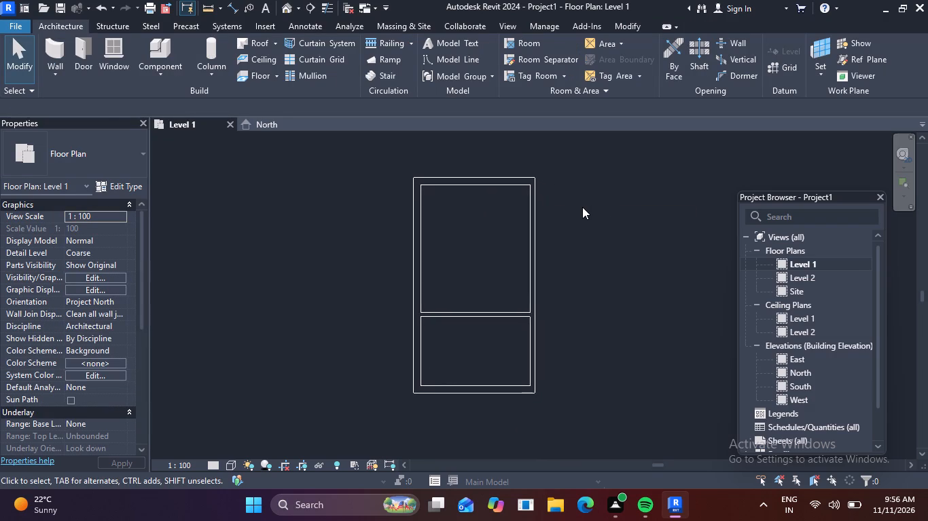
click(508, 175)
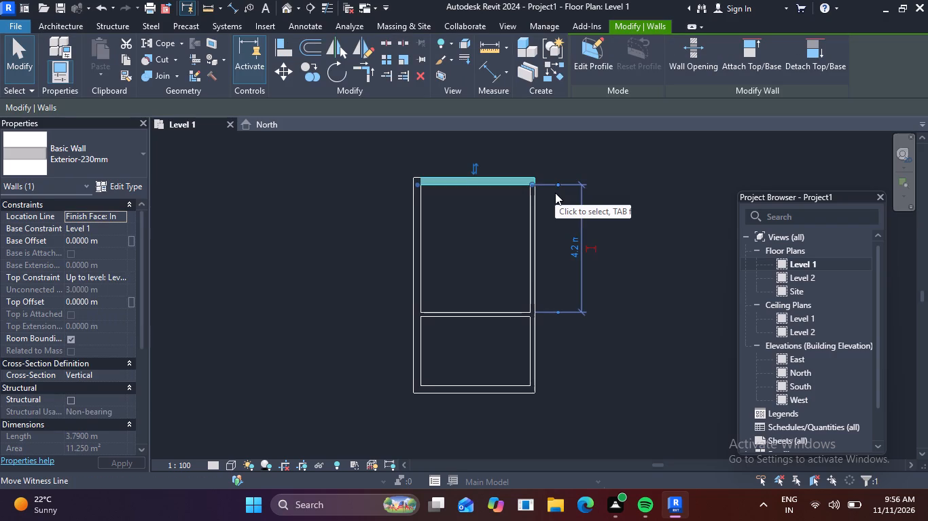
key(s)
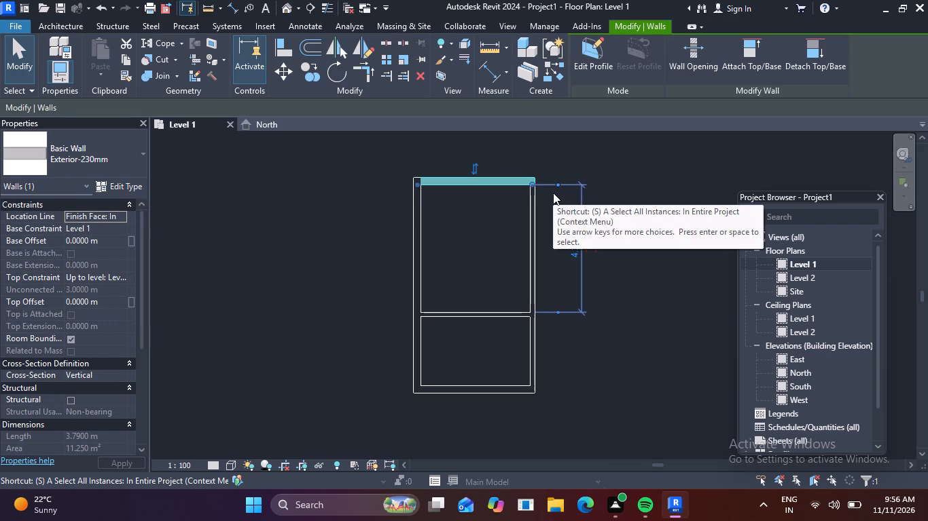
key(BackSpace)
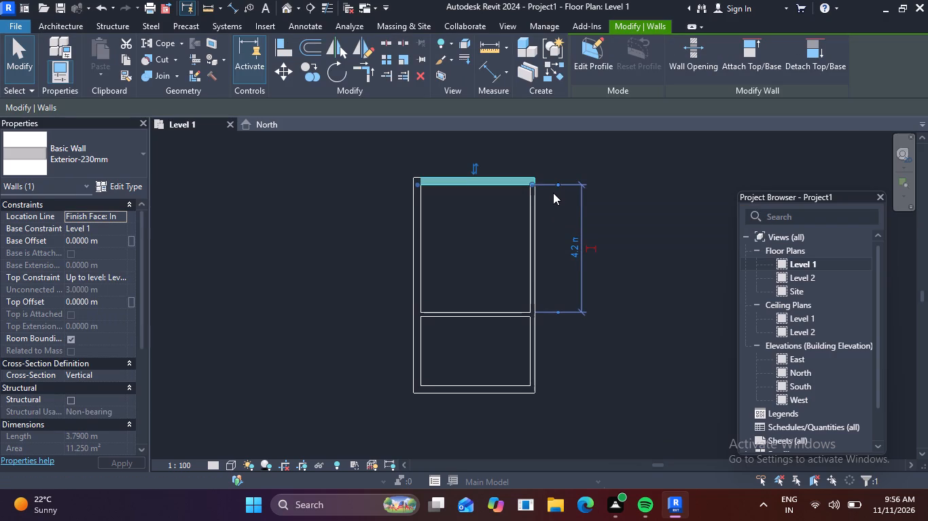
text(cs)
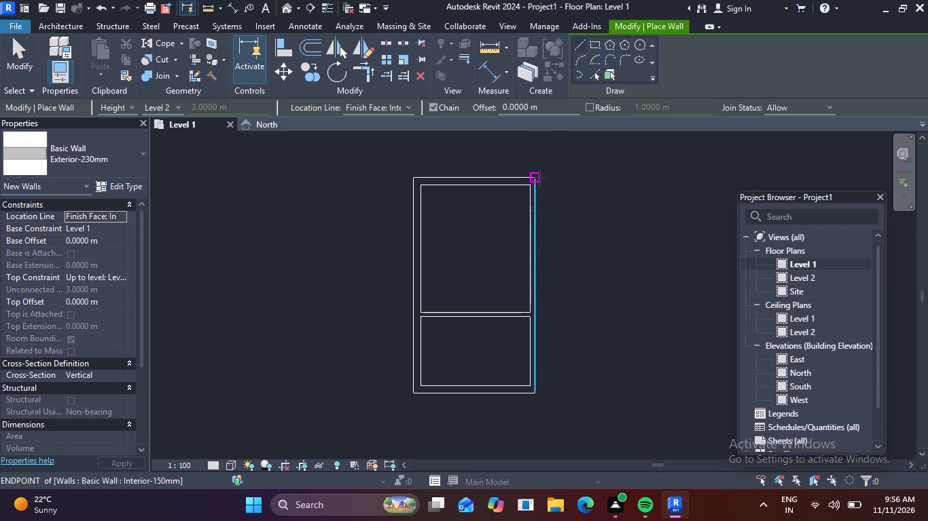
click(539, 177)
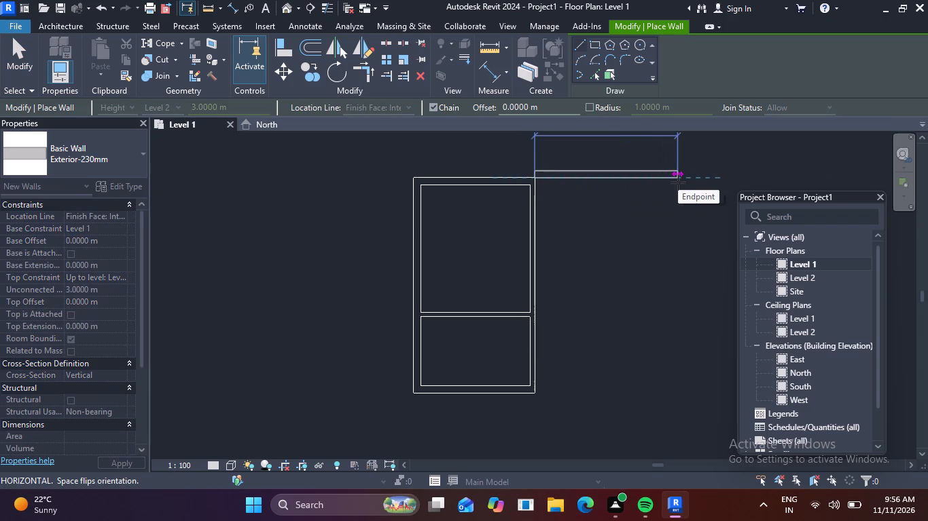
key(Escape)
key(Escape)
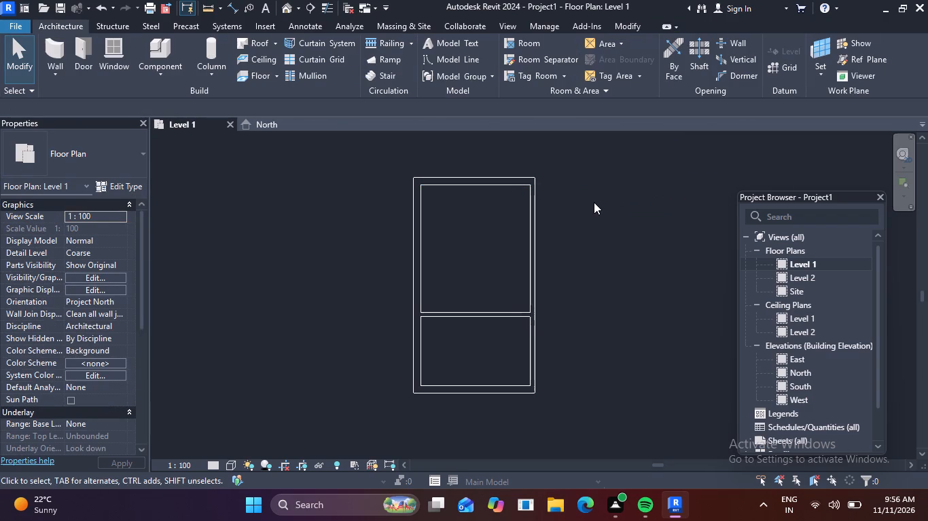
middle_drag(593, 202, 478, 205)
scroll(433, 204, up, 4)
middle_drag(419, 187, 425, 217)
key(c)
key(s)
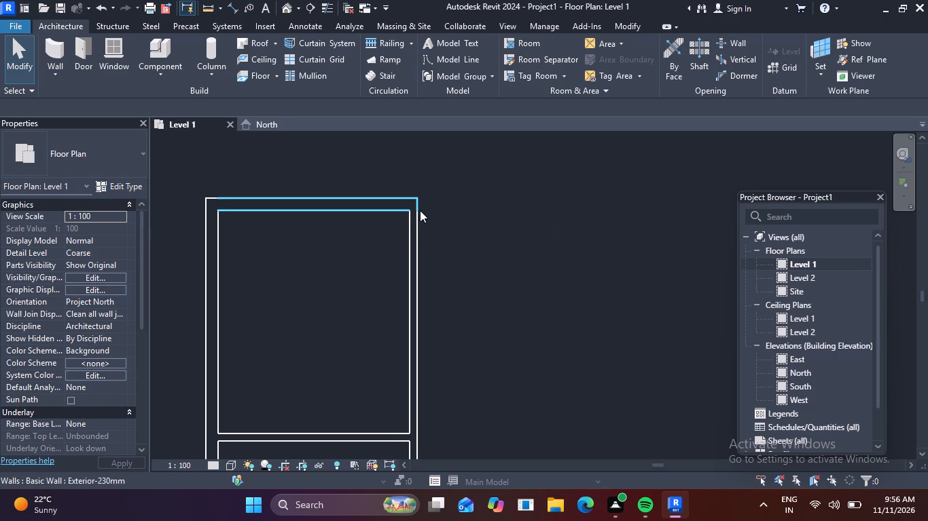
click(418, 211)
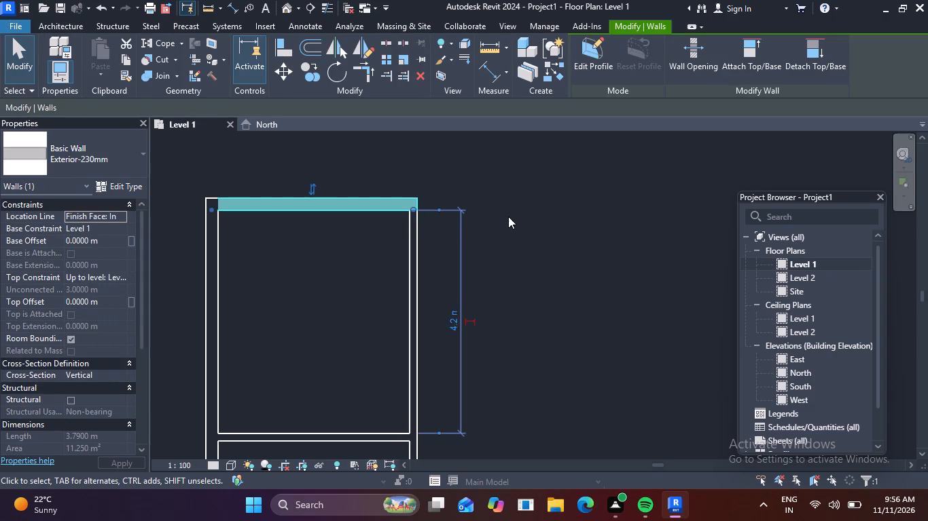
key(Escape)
Create a wall similar to the Exterior-230mm north wall, extending 1.74 m east from the upper room's northeast corner, in line with it.
click(388, 201)
key(c)
key(s)
key(space)
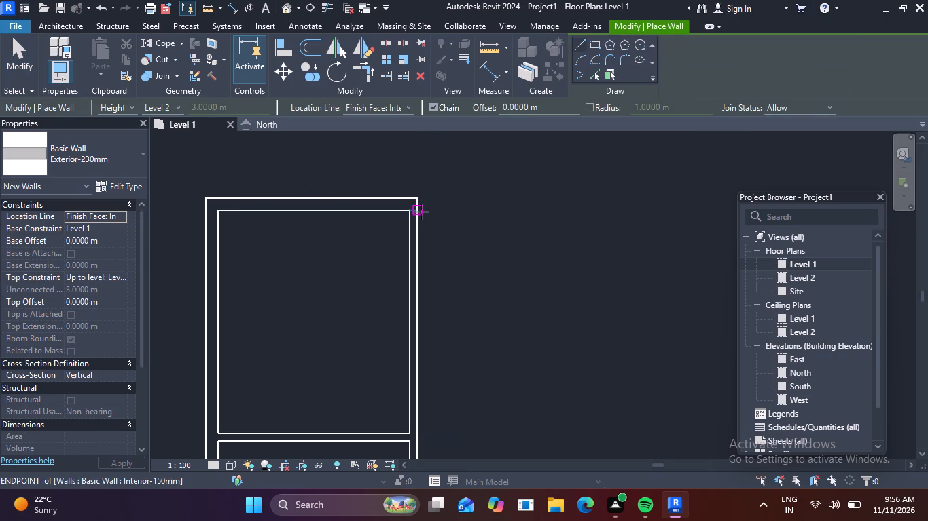
click(421, 212)
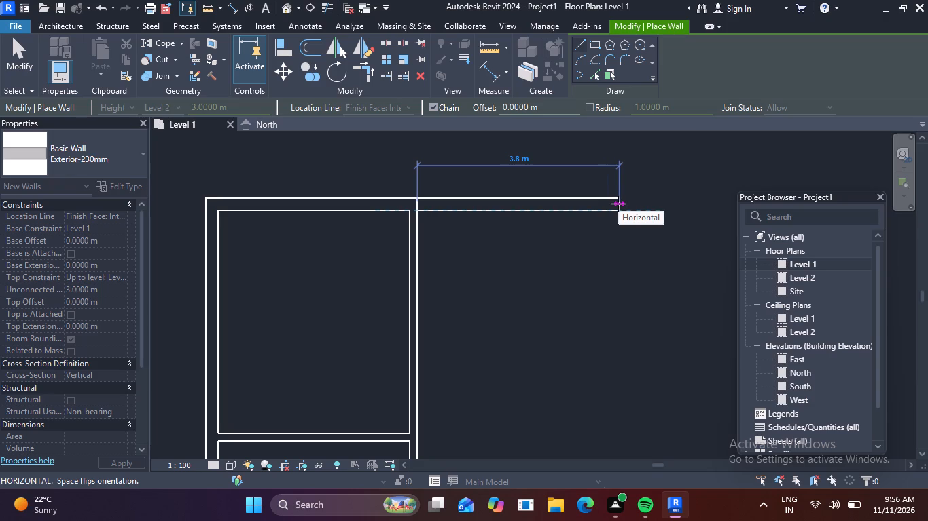
key(1)
key(period)
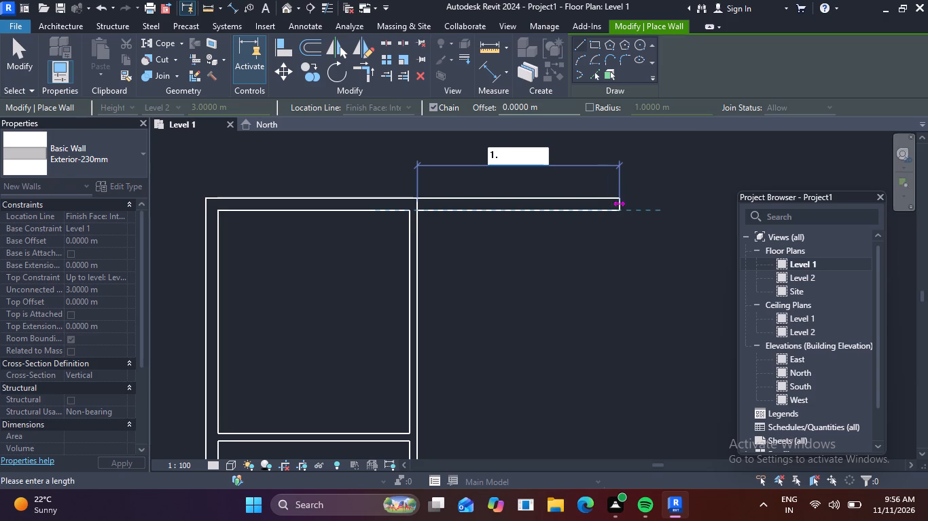
text(74)
key(Return)
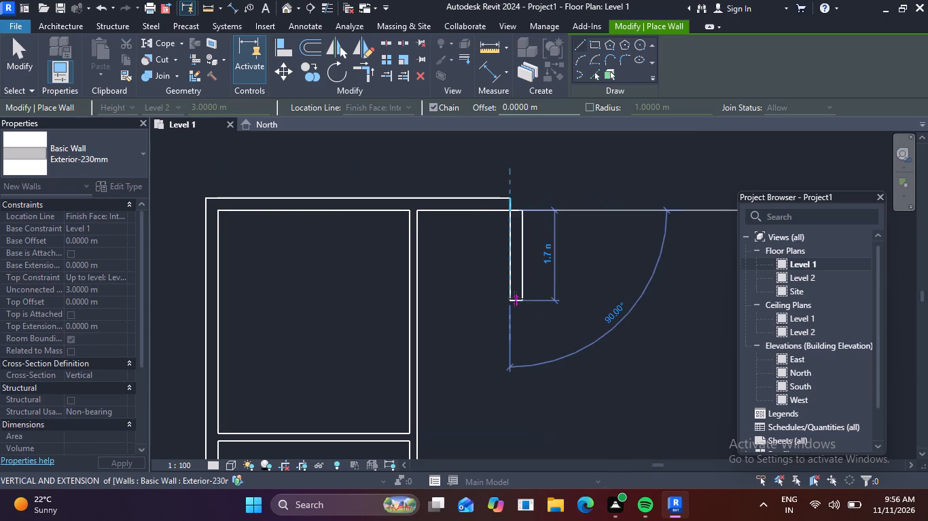
Create a wall similar to the upper room's Interior-150mm east wall, running 1.38 m south from the north wall's east end.
key(Escape)
key(Escape)
click(413, 283)
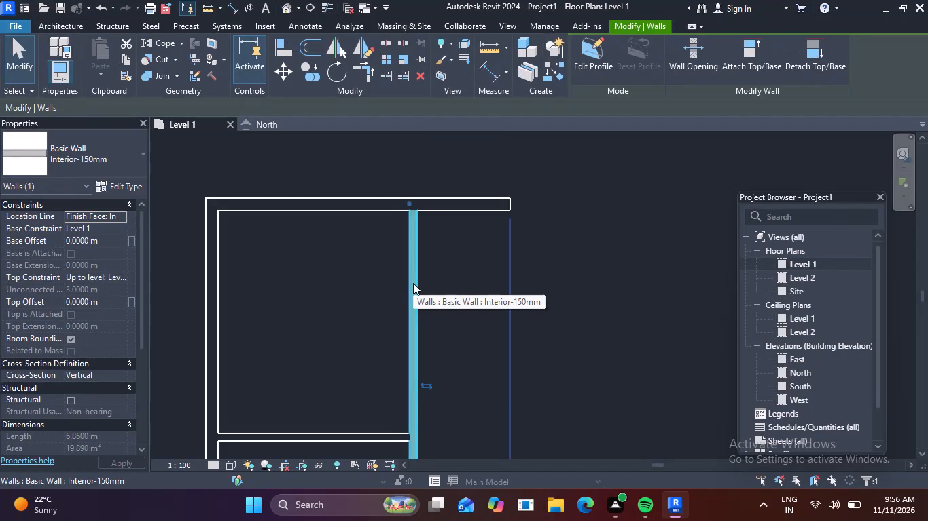
text(cs)
key(space)
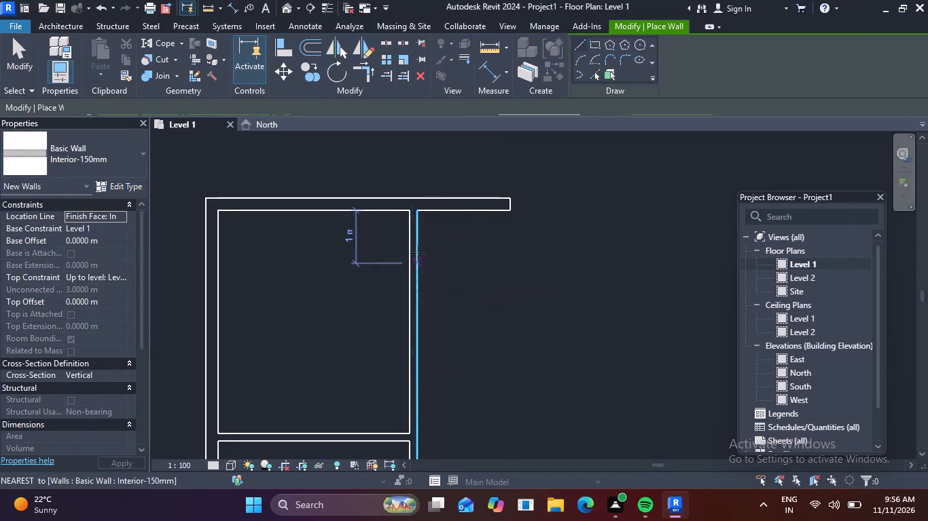
click(507, 212)
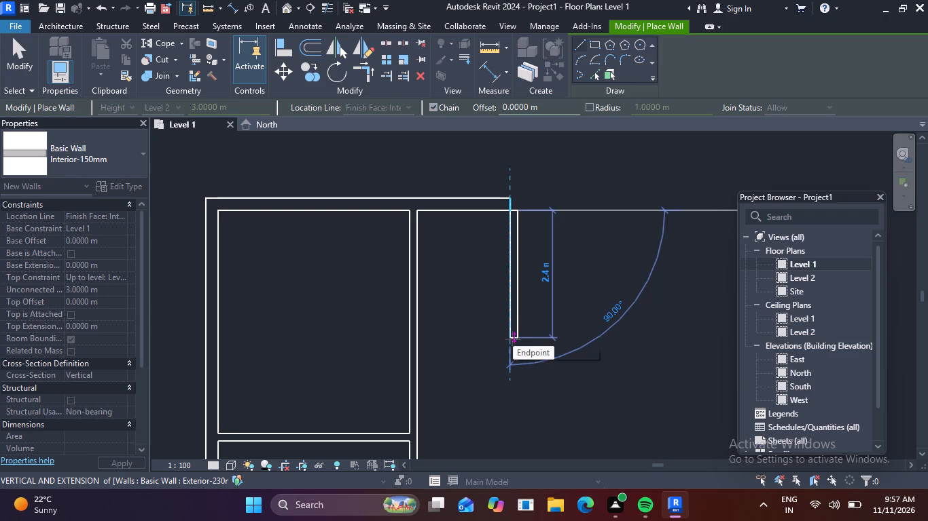
key(1)
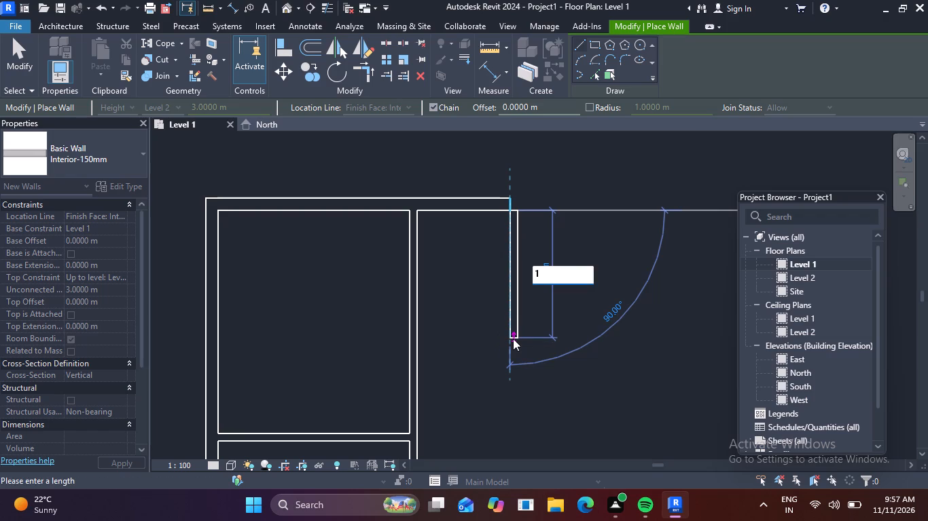
text(.3)
key(8)
key(Return)
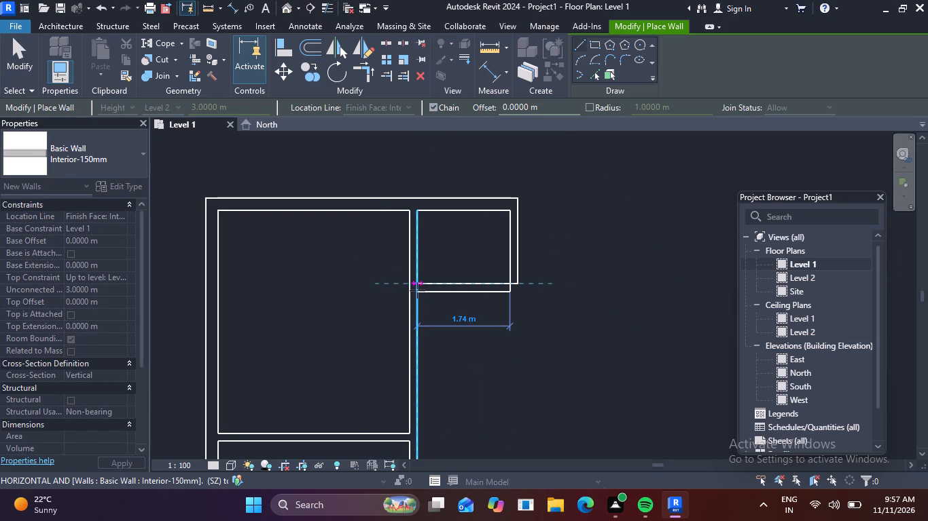
Close the 1.74 m wide room with an Interior-150mm wall running west to the upper room's east wall.
click(417, 290)
key(Escape)
scroll(534, 318, down, 2)
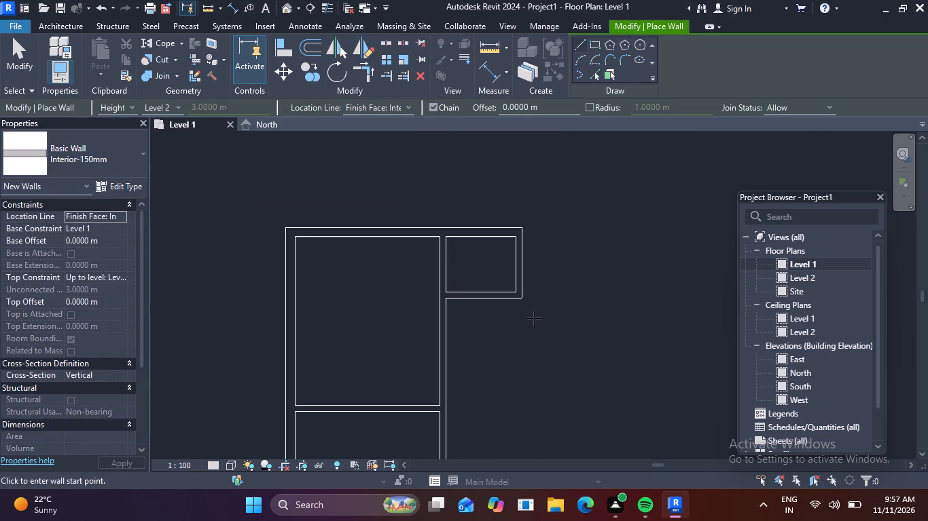
middle_drag(537, 329, 559, 285)
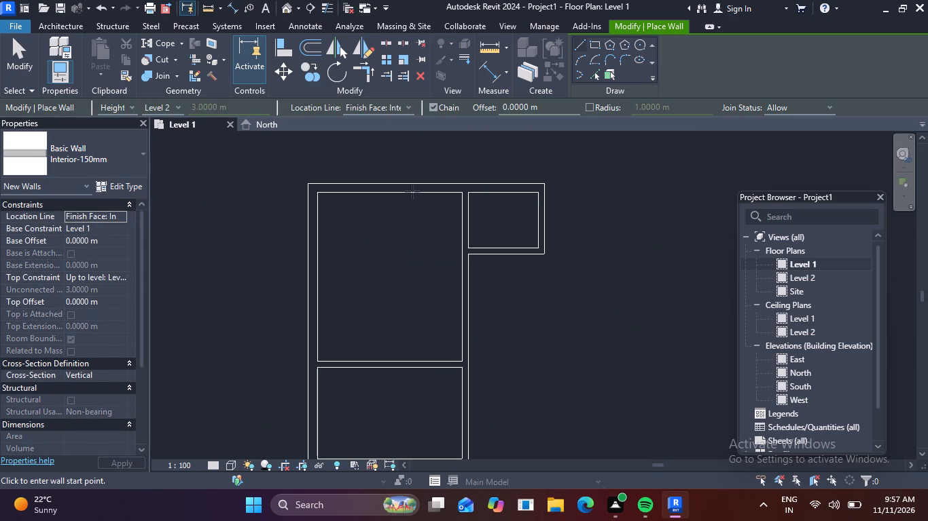
key(Escape)
Create a wall similar to the Exterior-230mm north wall, extending 3.12 m east from the 1.74 m wide room's northeast corner.
click(505, 187)
text(cs)
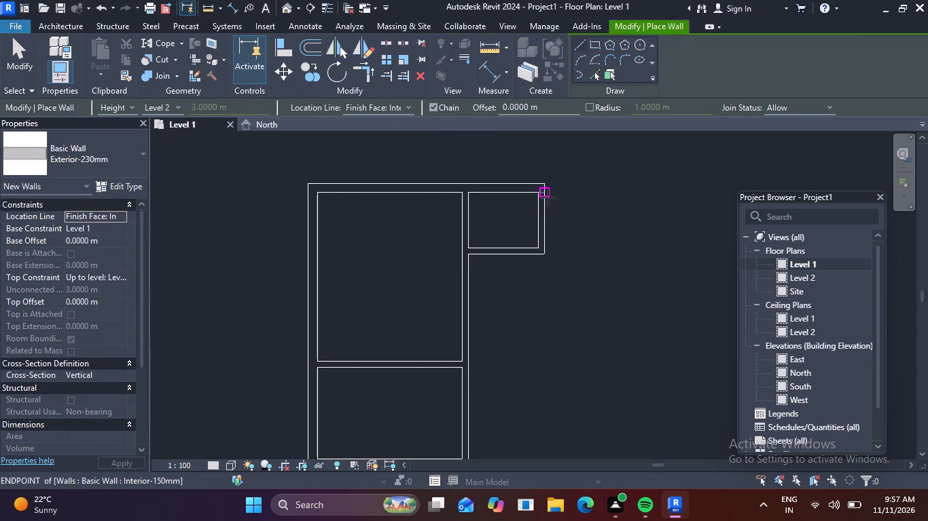
click(546, 196)
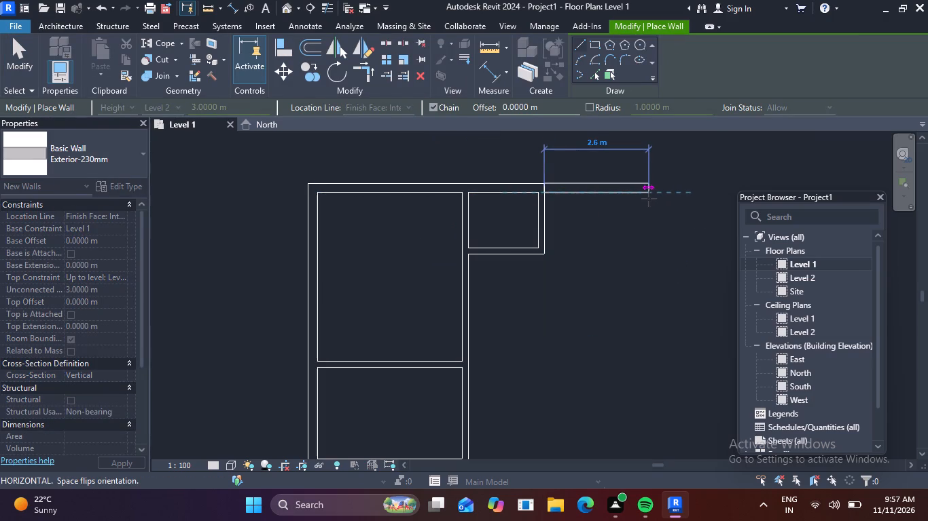
middle_drag(649, 199, 416, 187)
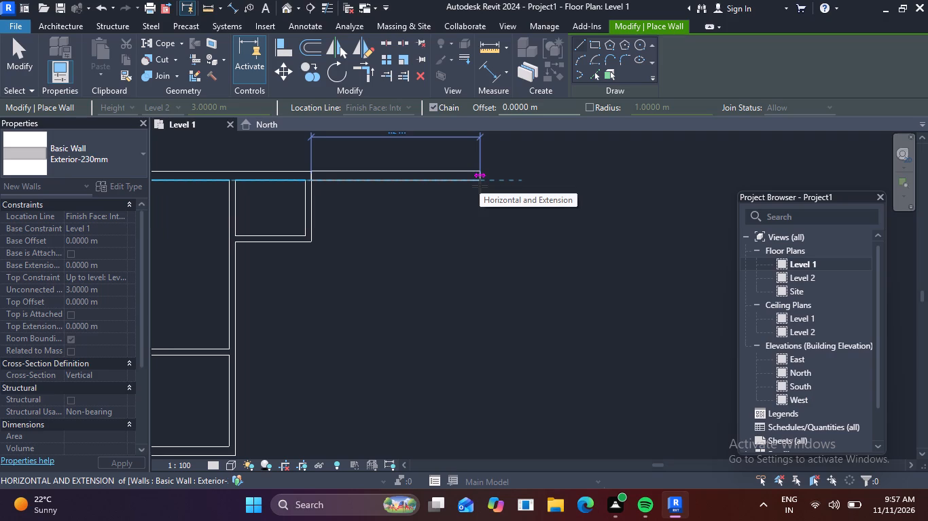
key(3)
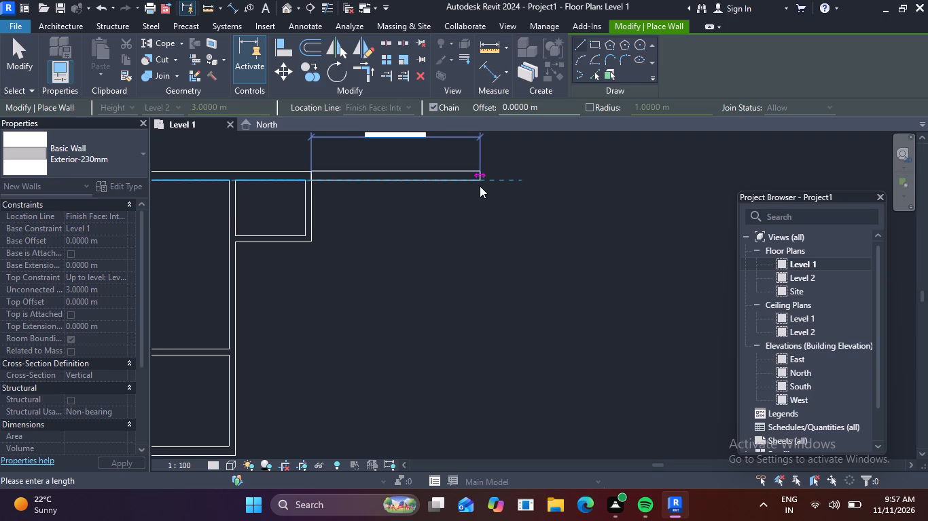
text(.12)
key(Return)
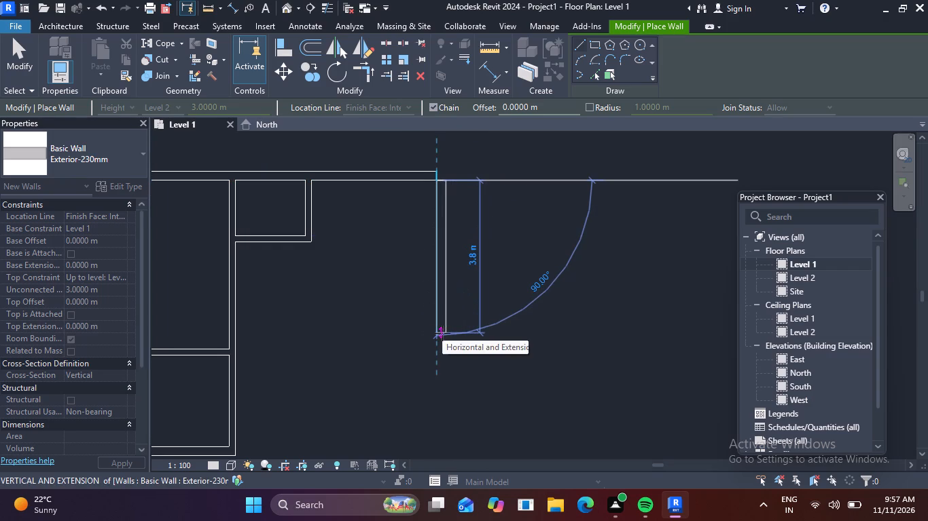
key(Escape)
key(Escape)
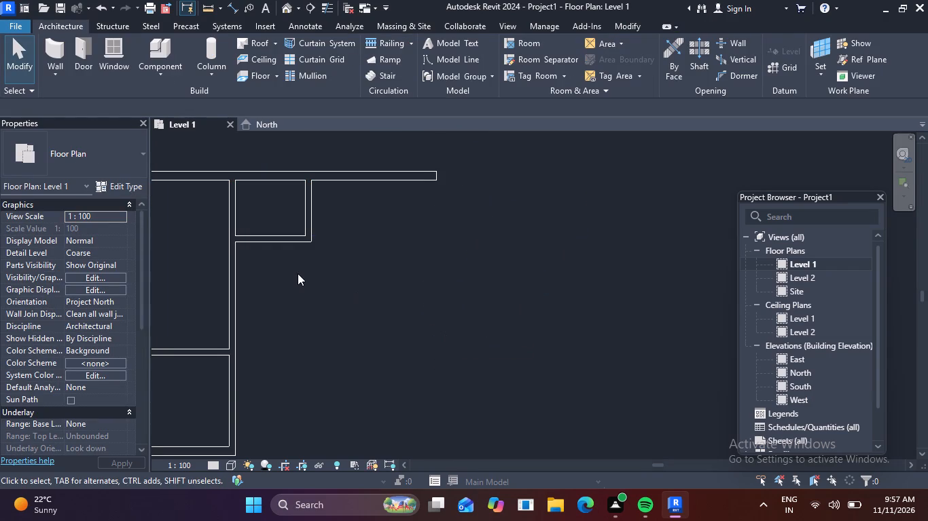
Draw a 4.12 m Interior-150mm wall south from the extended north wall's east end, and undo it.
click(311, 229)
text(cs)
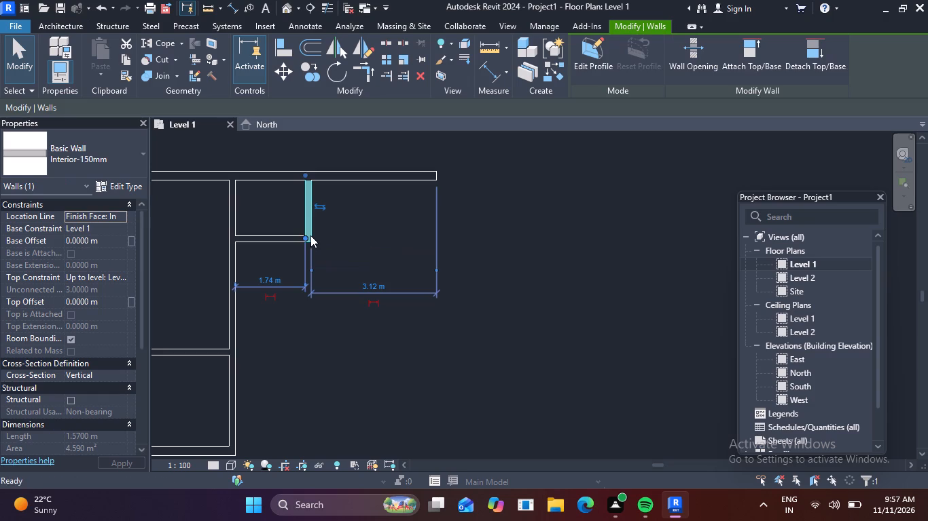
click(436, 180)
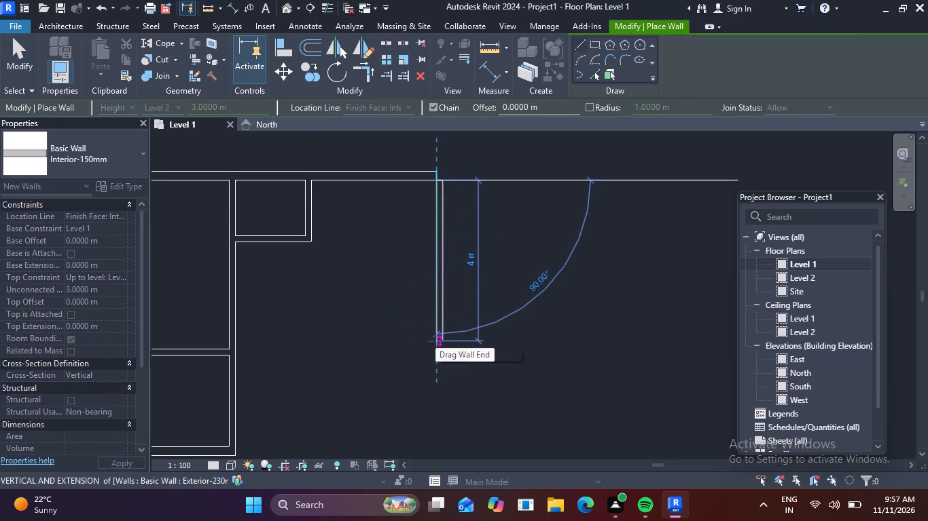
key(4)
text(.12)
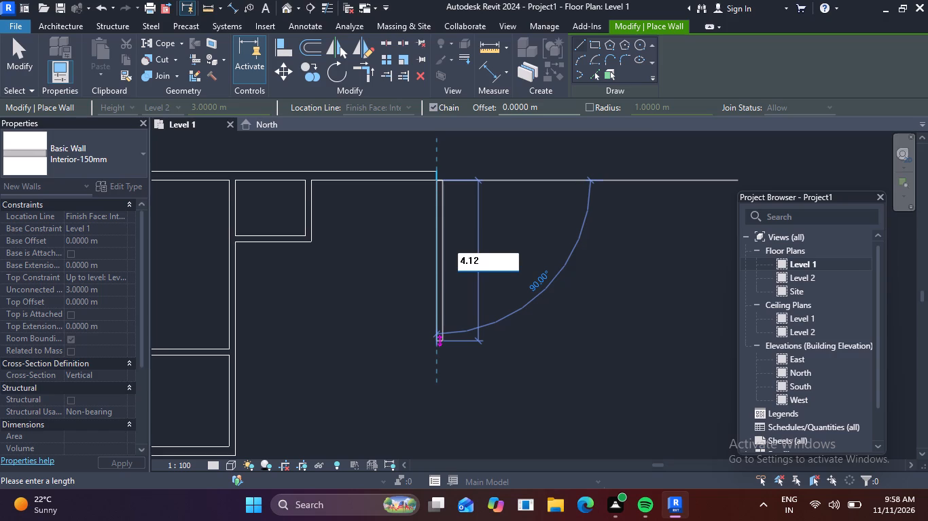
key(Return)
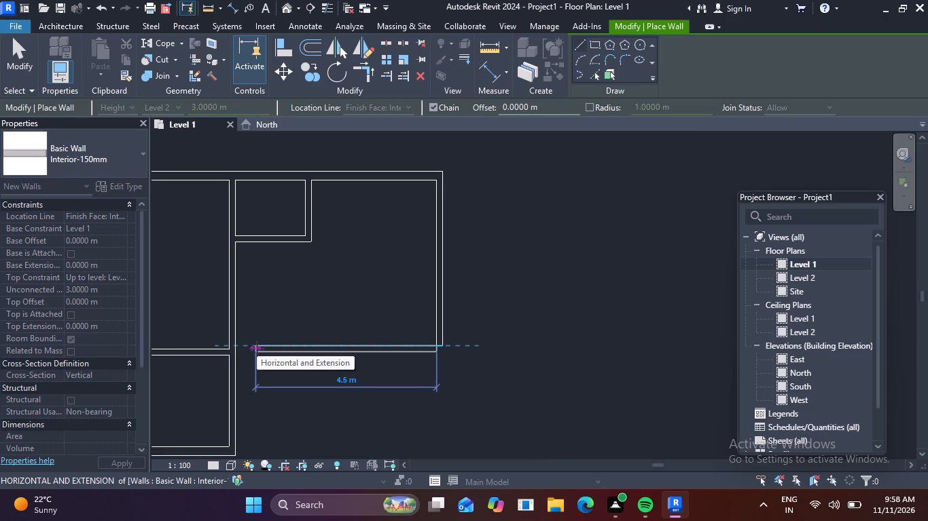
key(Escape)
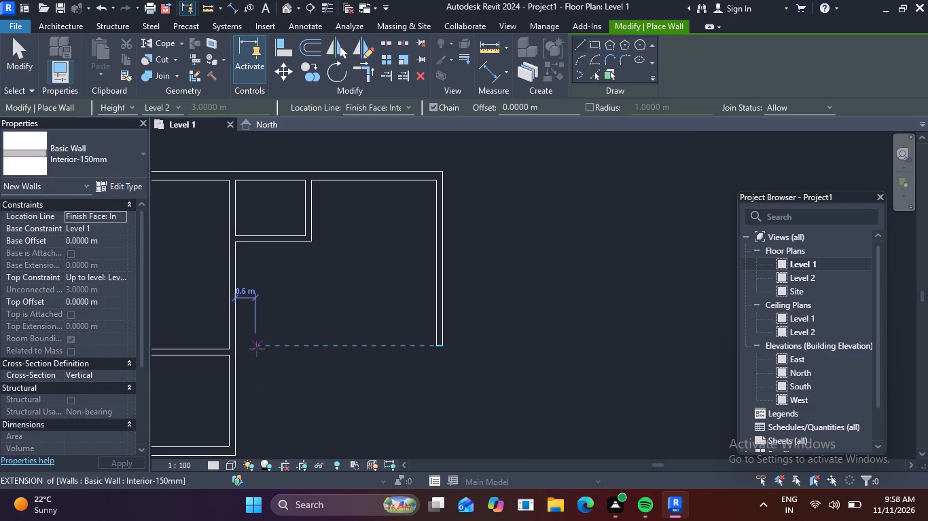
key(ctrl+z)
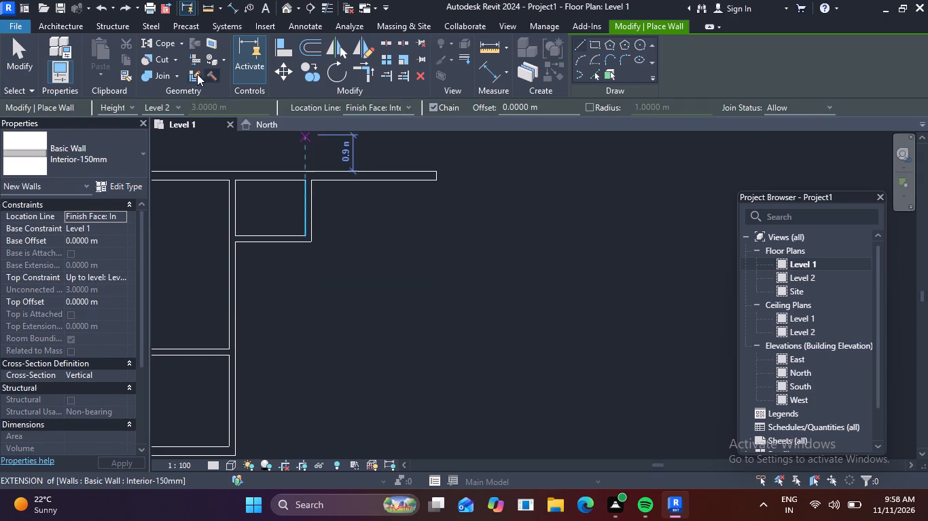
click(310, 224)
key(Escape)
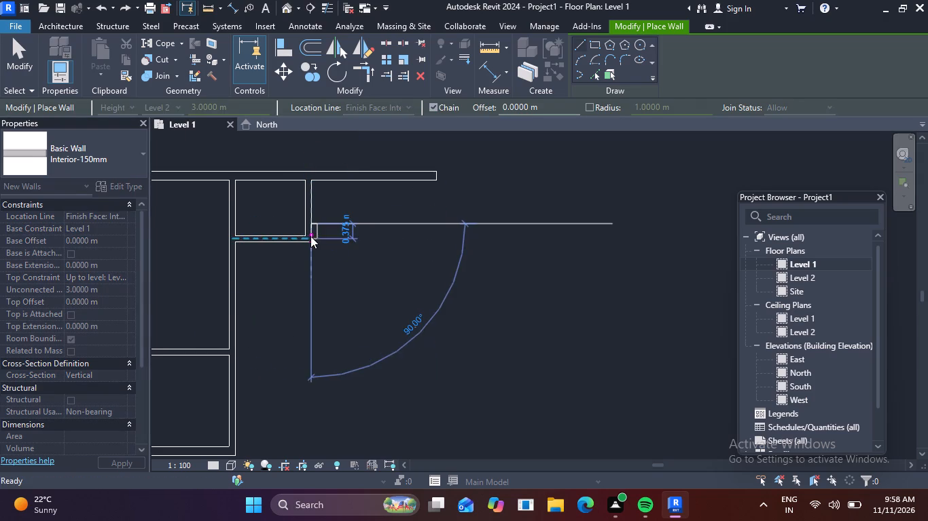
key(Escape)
Create a 4.2 m wall similar to the Interior-150mm partition, running south from the extended north wall's east end.
click(311, 229)
text(cs)
key(space)
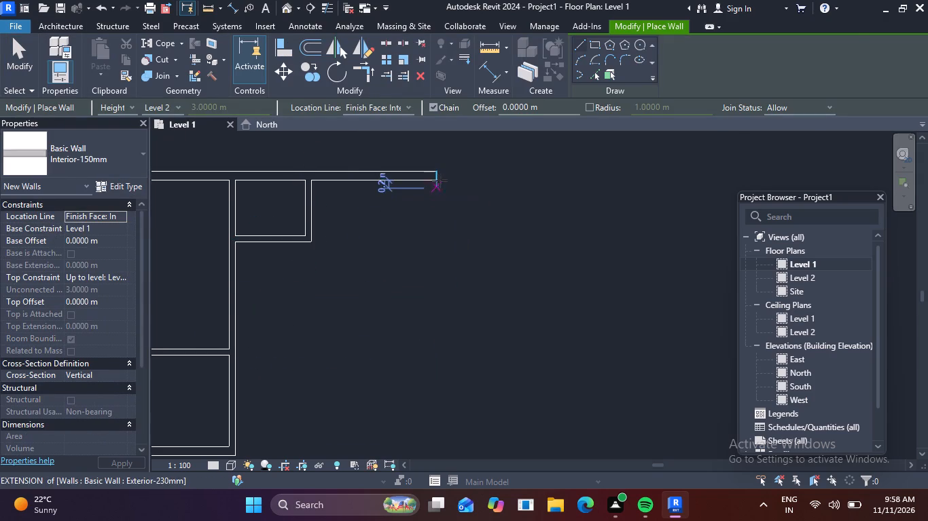
click(440, 179)
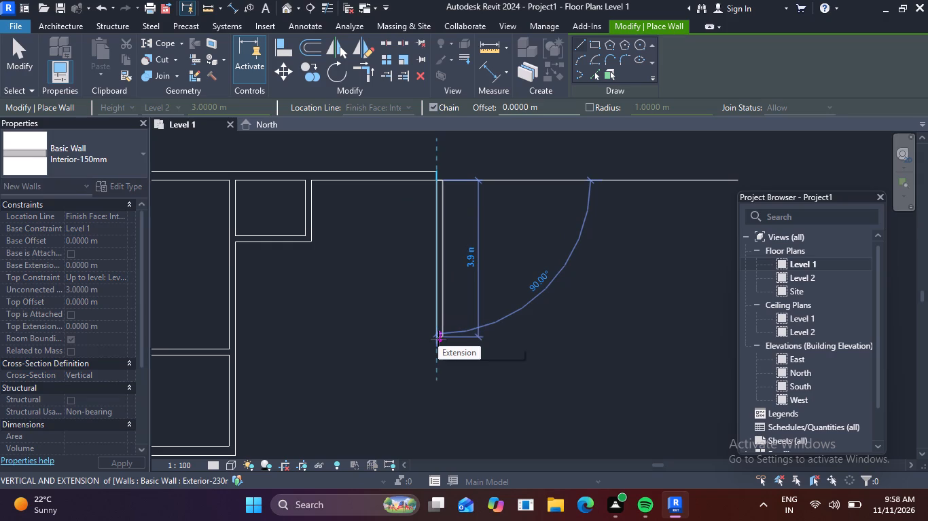
key(4)
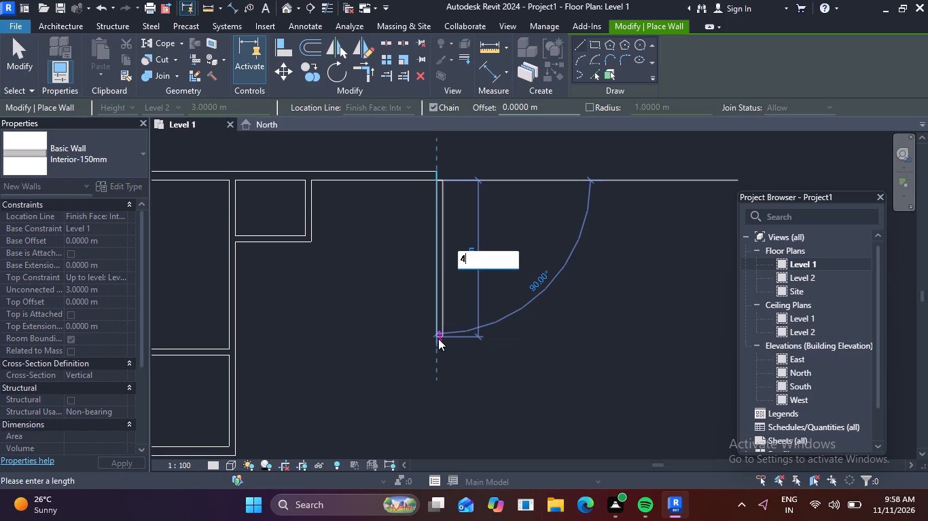
text(.2)
key(Return)
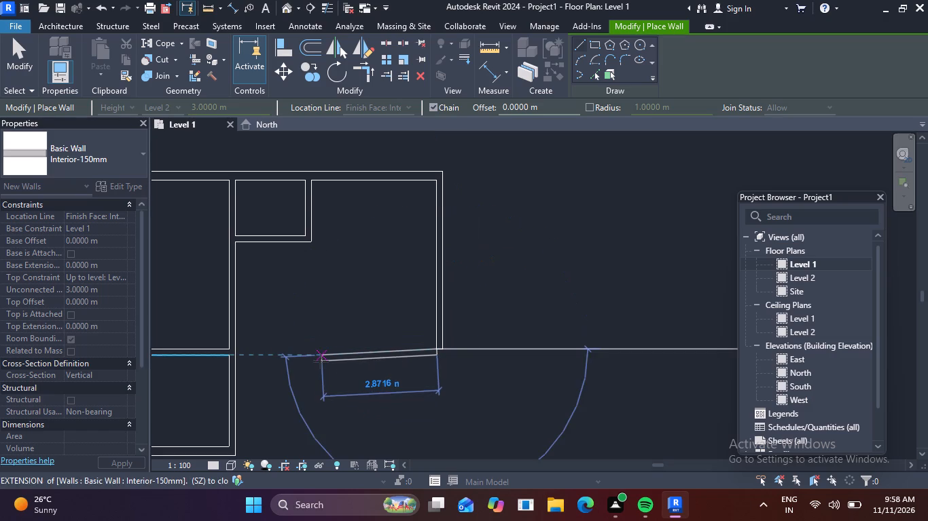
Close the east room with Interior-150mm walls running 3.12 m west and north to the 1.74 m wide room's southeast corner.
key(3)
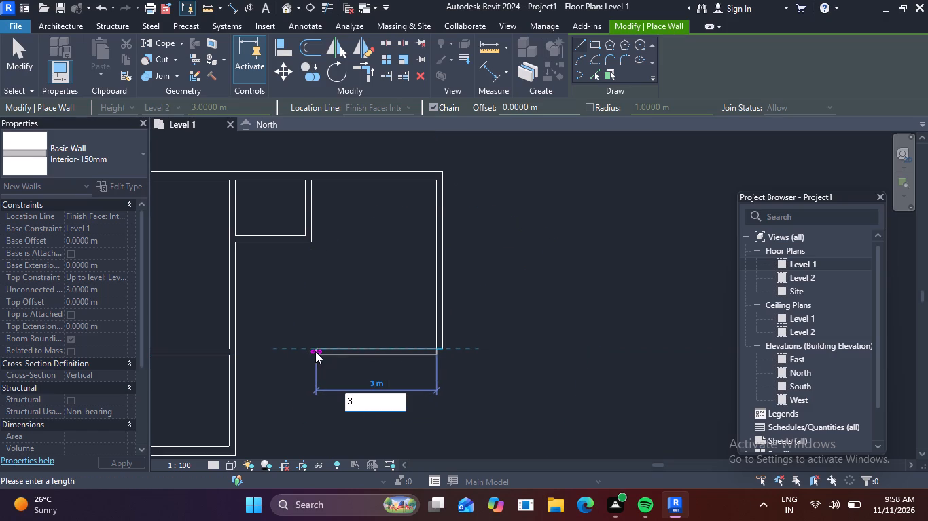
text(.12)
key(Return)
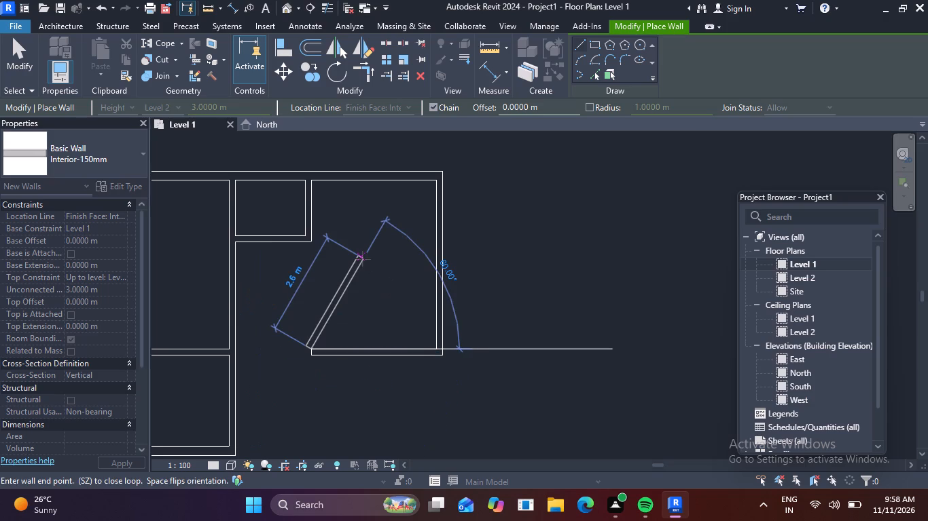
click(308, 243)
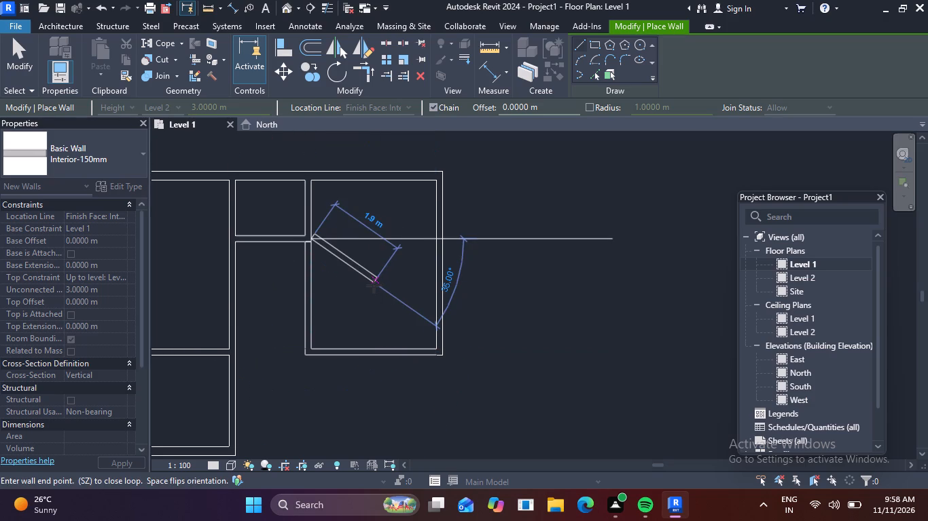
key(Escape)
key(Escape)
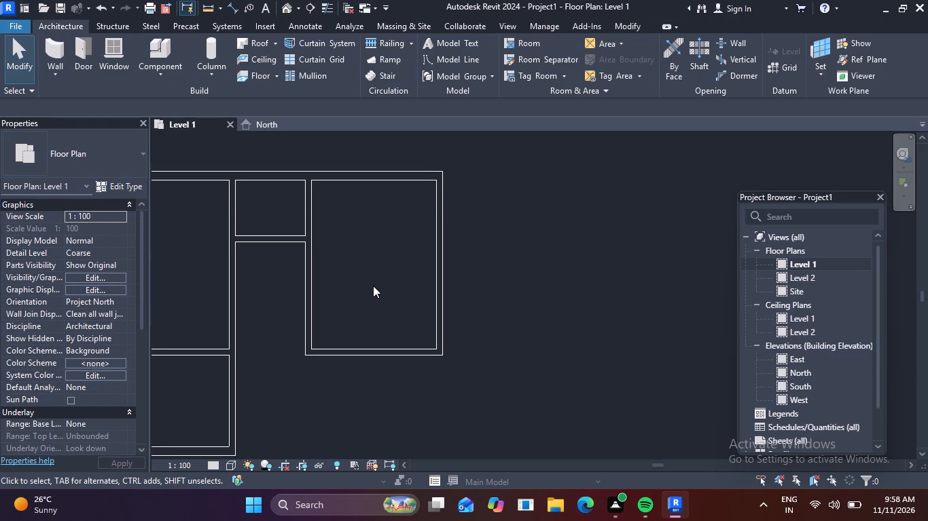
Create a wall similar to the Exterior-230mm north wall, extending 1.38 m east from the east room's northeast corner.
scroll(387, 258, down, 4)
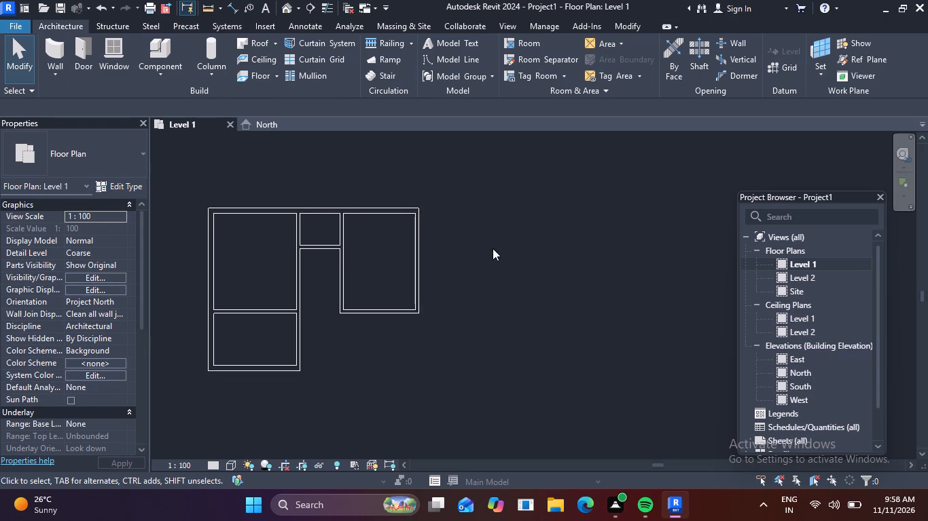
middle_drag(511, 252, 543, 255)
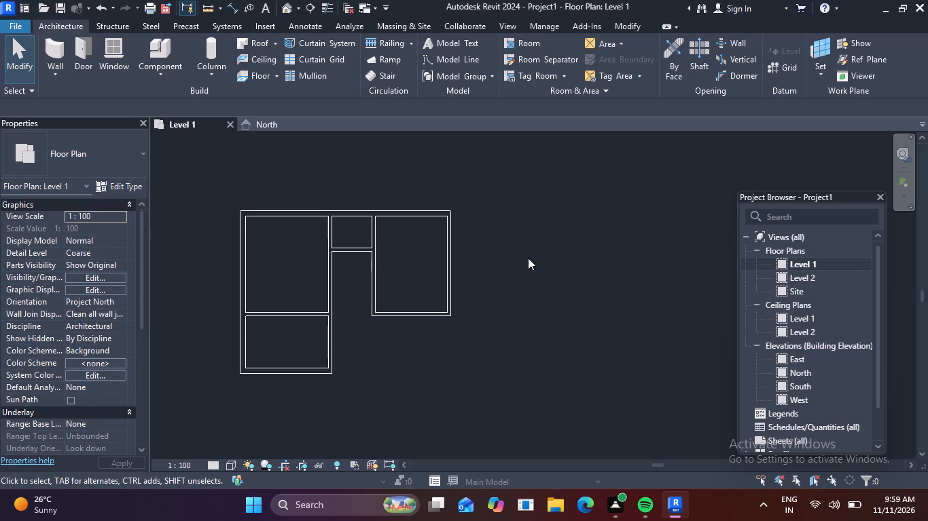
click(423, 214)
key(c)
key(s)
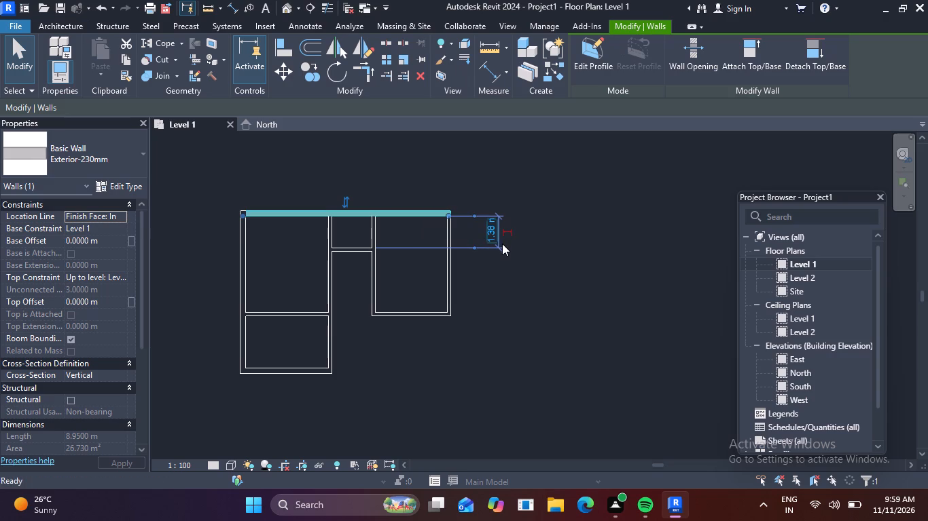
scroll(450, 217, up, 5)
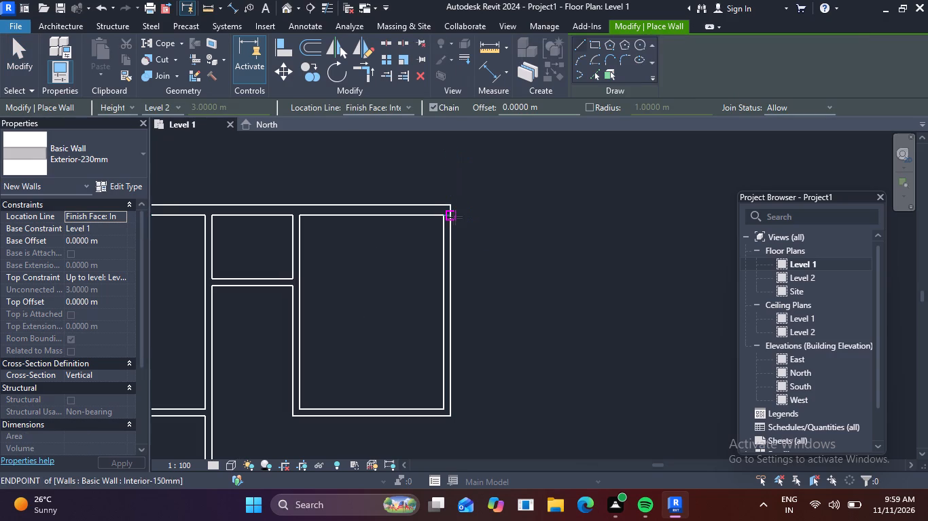
click(454, 217)
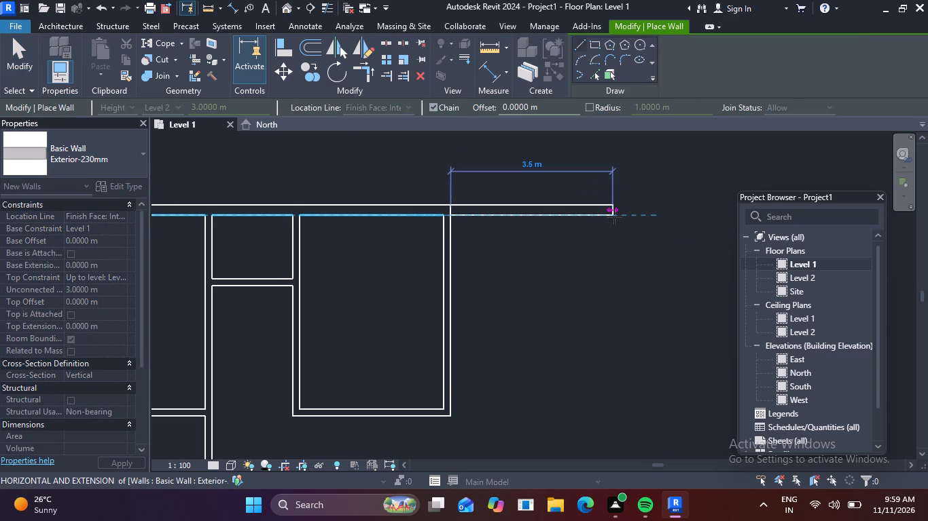
key(1)
text(.3)
key(8)
key(Return)
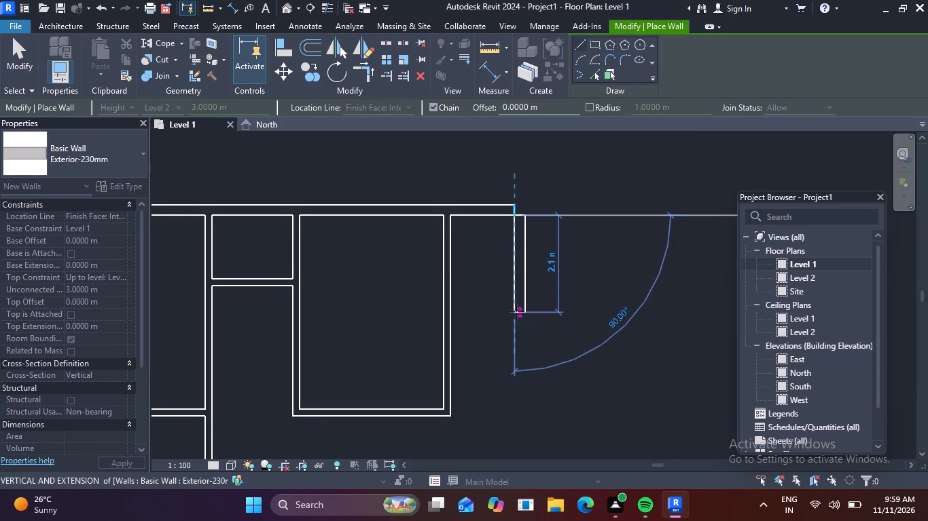
Close the 1.38 m wide room with Exterior-230mm walls running 1.98 m south and west to the east room's wall.
key(1)
key(period)
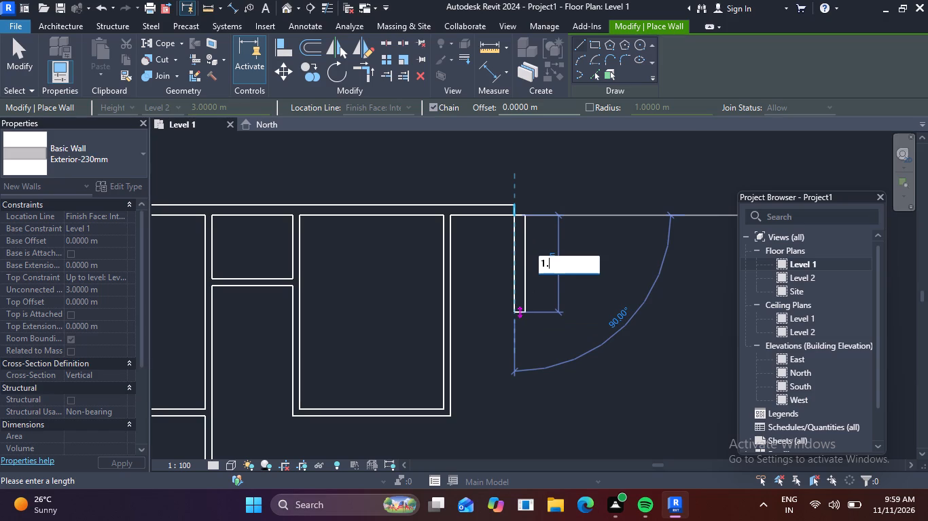
text(98)
key(Return)
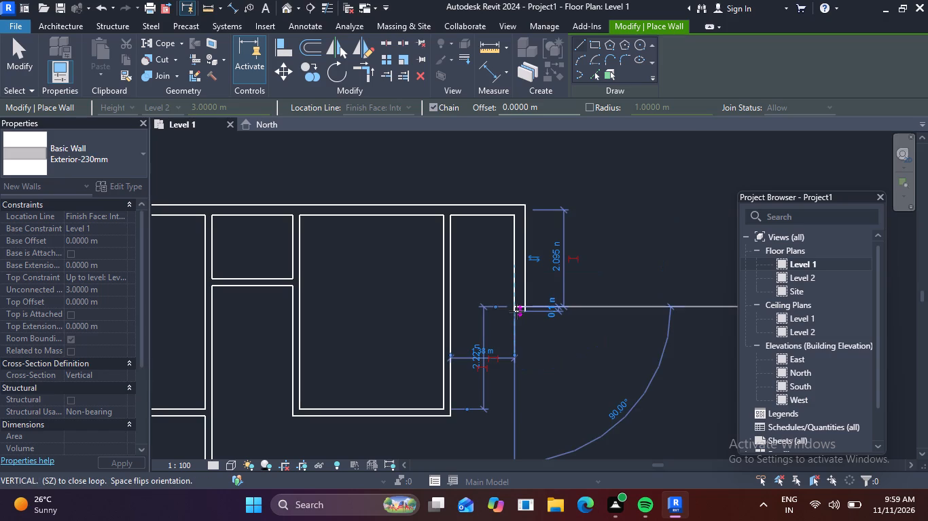
click(454, 303)
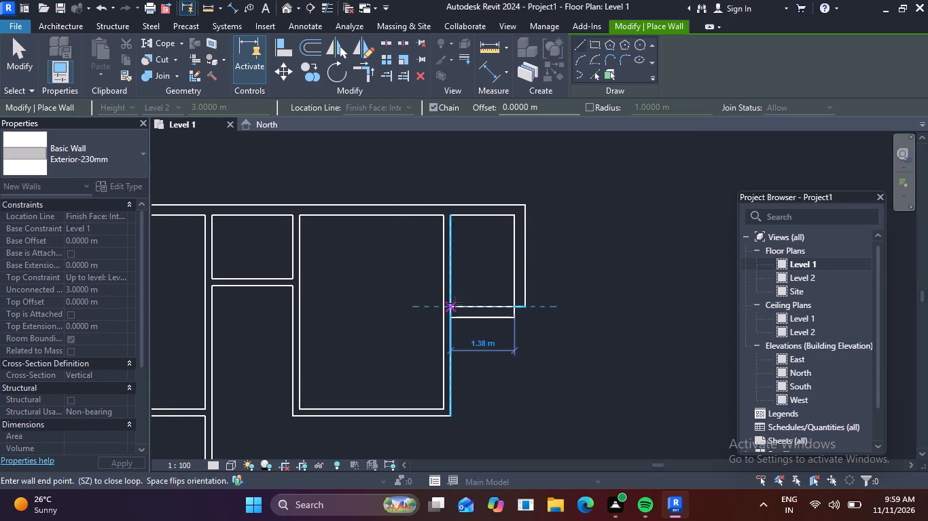
key(Escape)
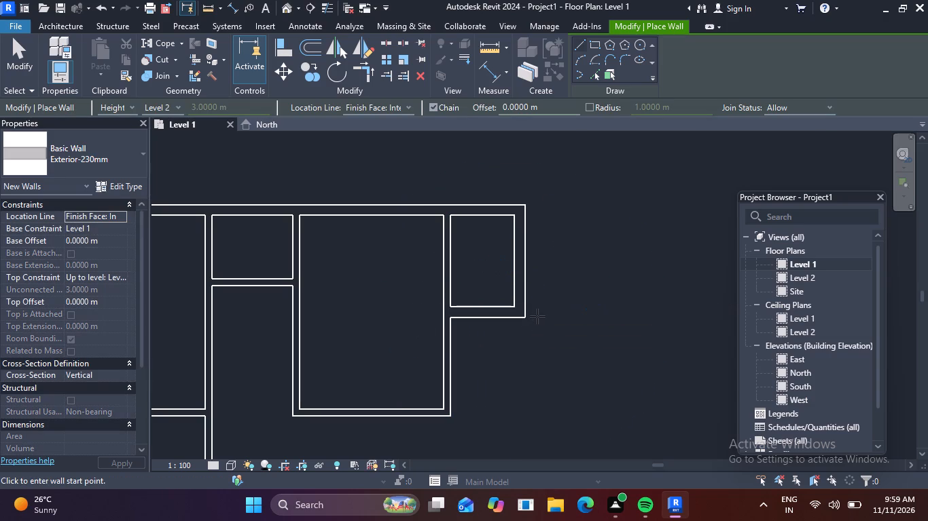
click(562, 290)
key(Escape)
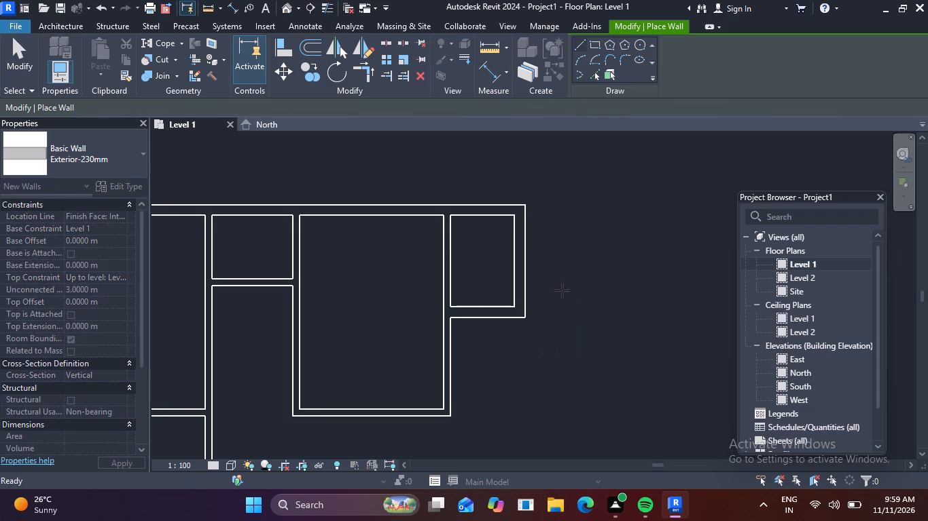
key(Escape)
Change the east and south walls of the 1.38 m wide room to the Interior-150mm type.
drag(562, 290, 481, 345)
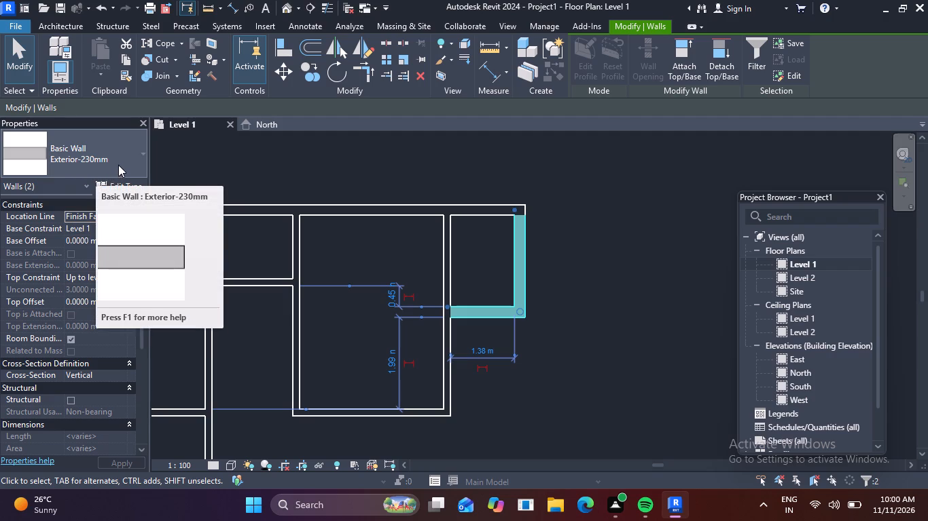
click(137, 155)
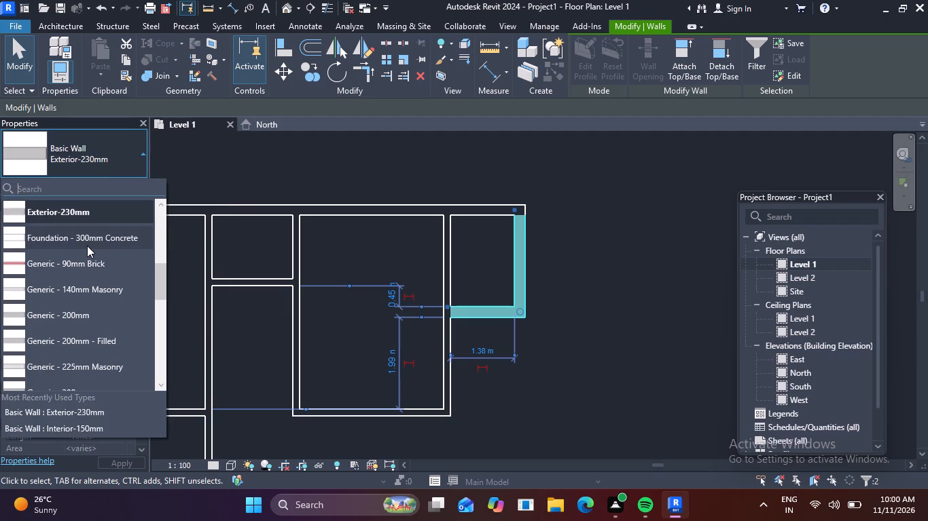
scroll(87, 246, up, 2)
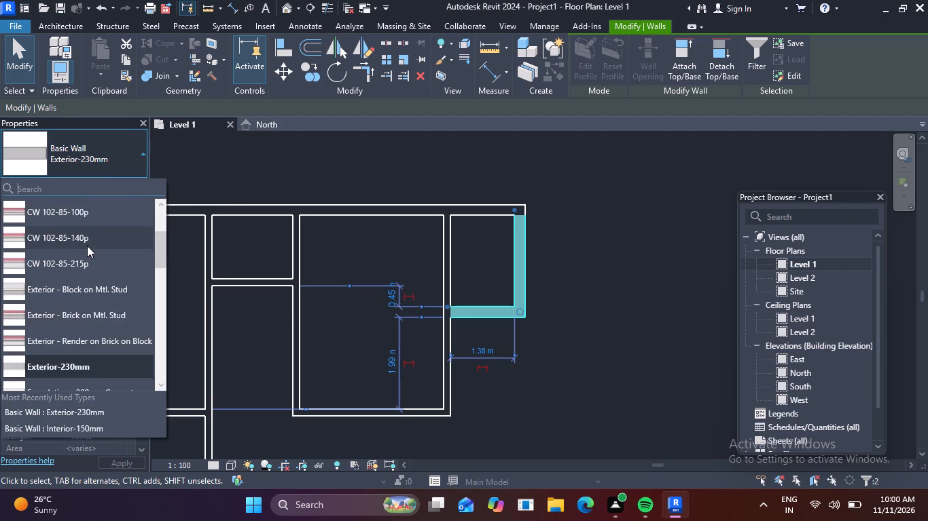
scroll(87, 246, up, 2)
scroll(87, 246, down, 9)
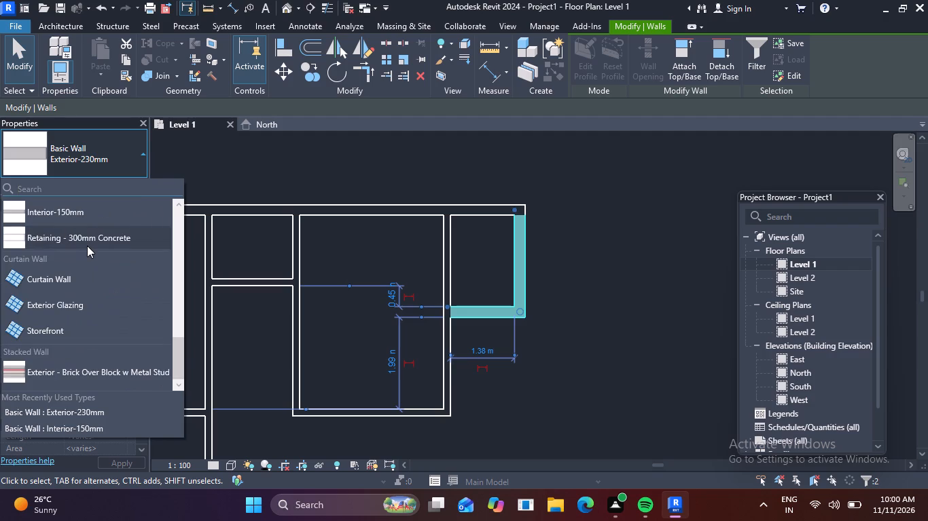
click(86, 217)
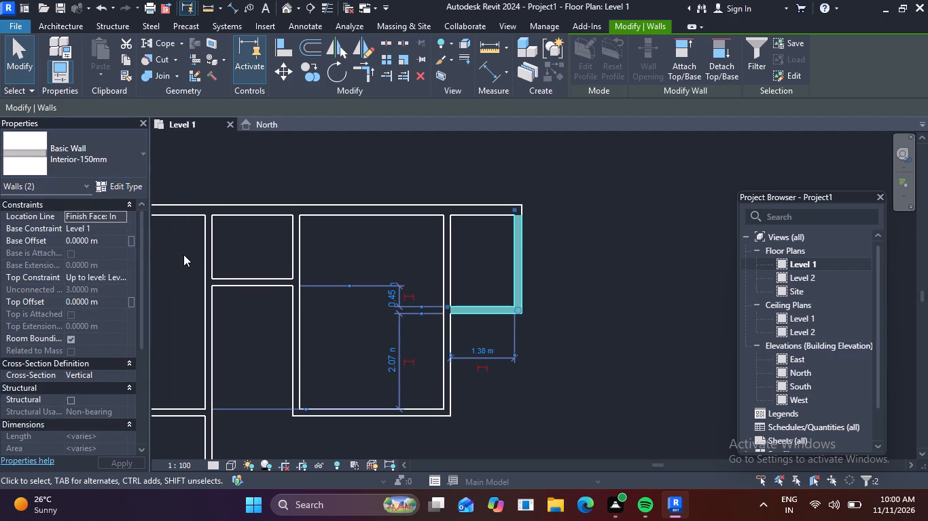
key(Escape)
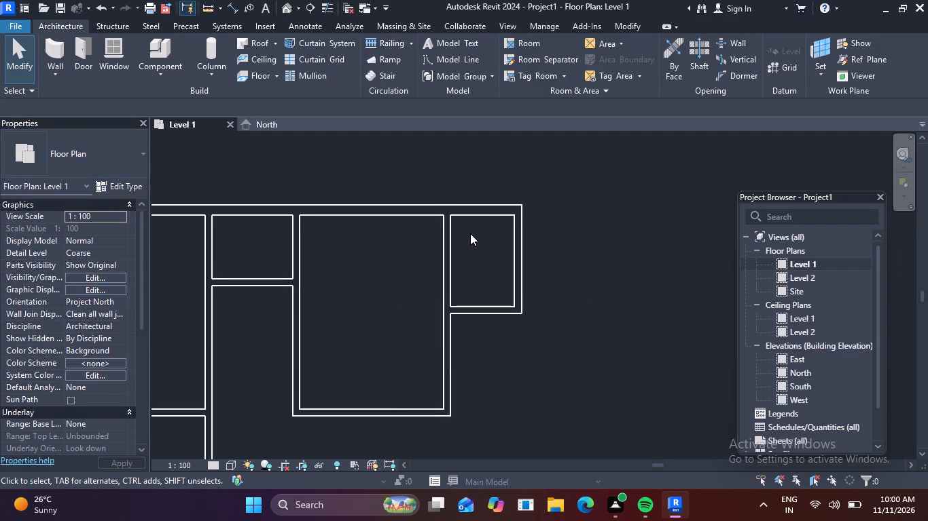
Create a wall similar to the Exterior-230mm north wall, extending 1.62 m east from the 1.38 m wide room's northeast corner.
click(487, 212)
text(cs)
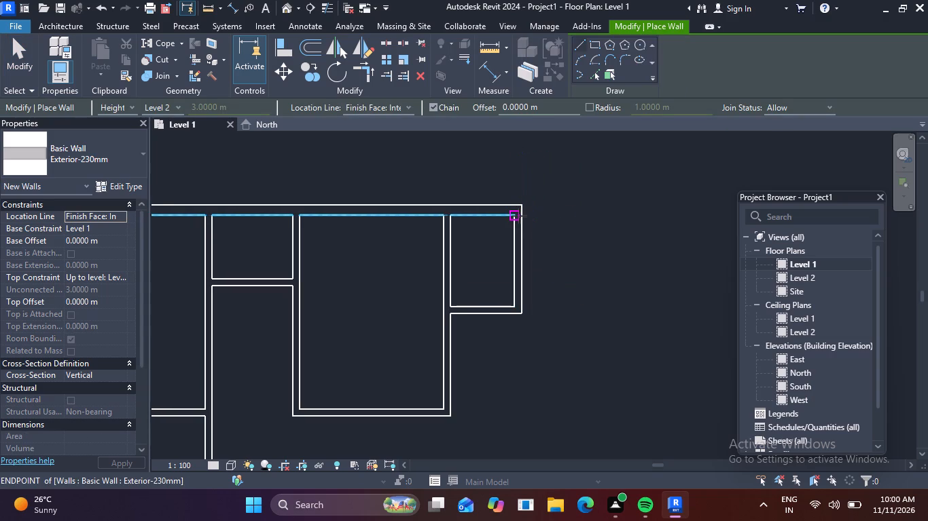
click(524, 217)
middle_drag(654, 214, 637, 218)
text(1.62)
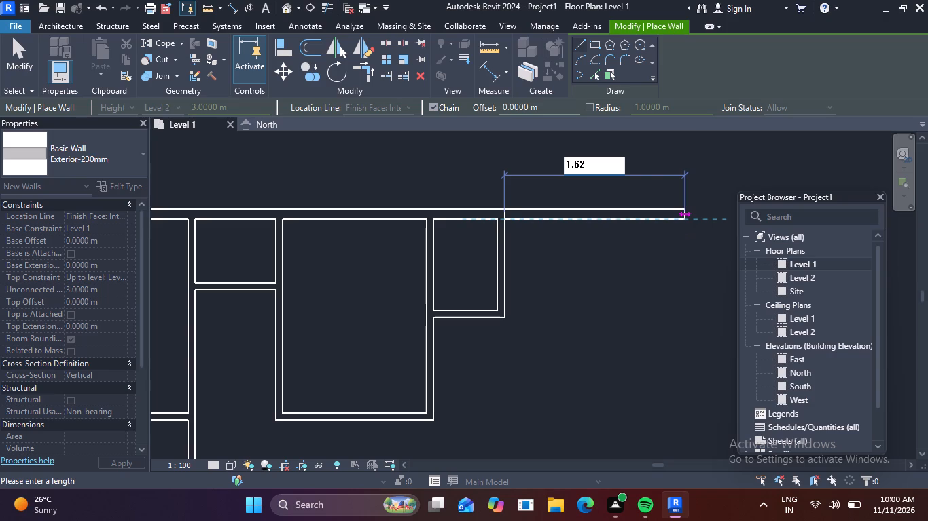
key(Return)
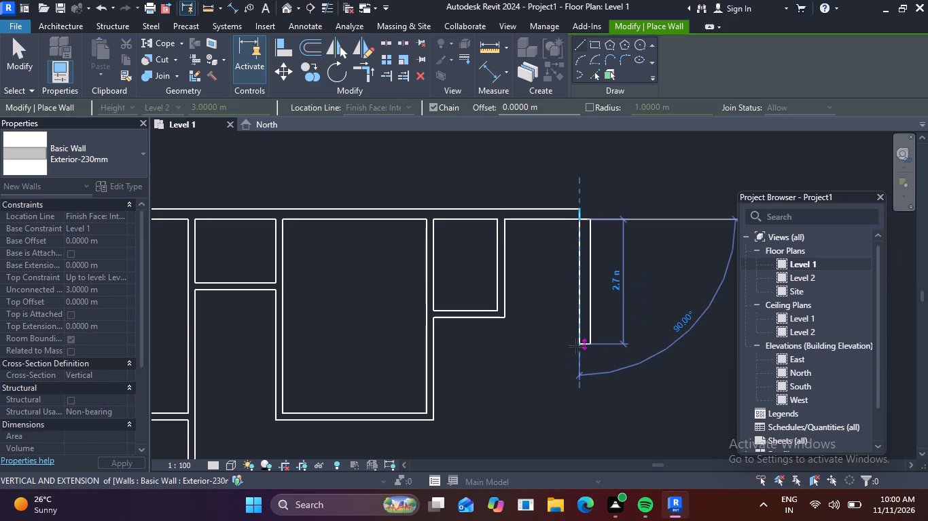
Close the 1.62 m wide room with Exterior-230mm walls running 1.98 m south and west to the 1.38 m wide room.
key(1)
text(.98)
key(Return)
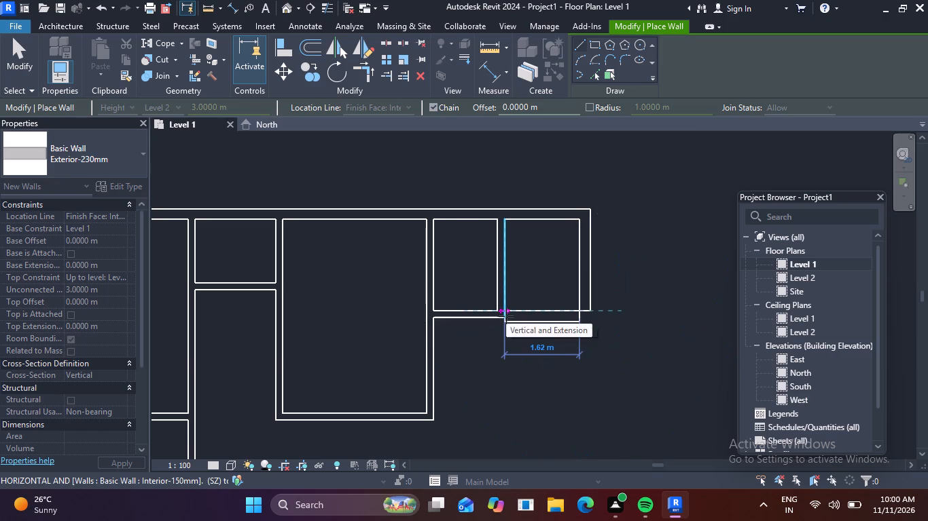
click(505, 315)
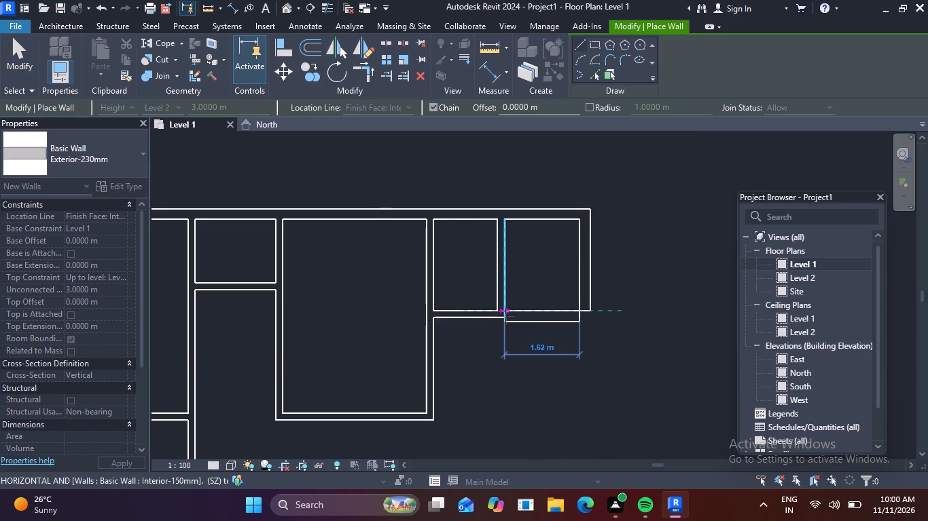
key(Escape)
drag(620, 293, 560, 328)
key(Escape)
key(Escape)
Change the east and south walls of the 1.62 m wide room to the Interior-150mm type.
drag(614, 288, 556, 343)
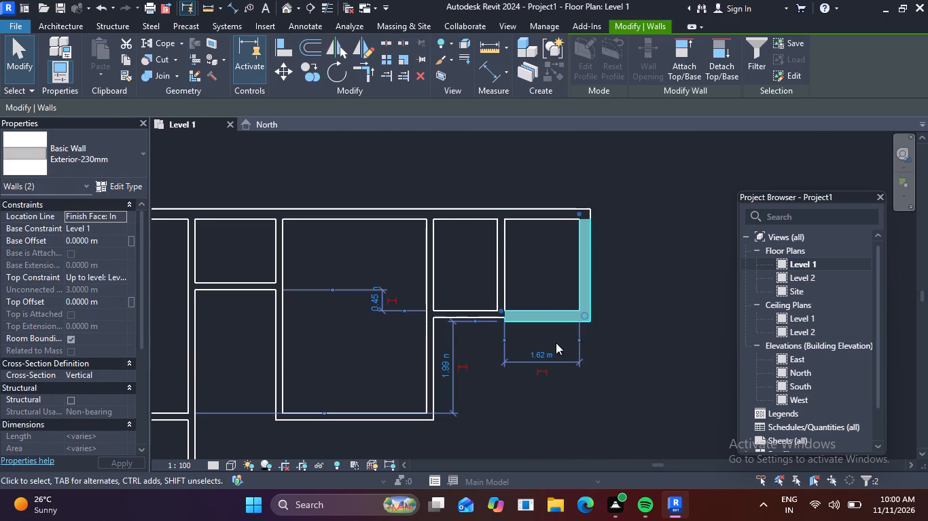
click(135, 159)
scroll(101, 319, down, 4)
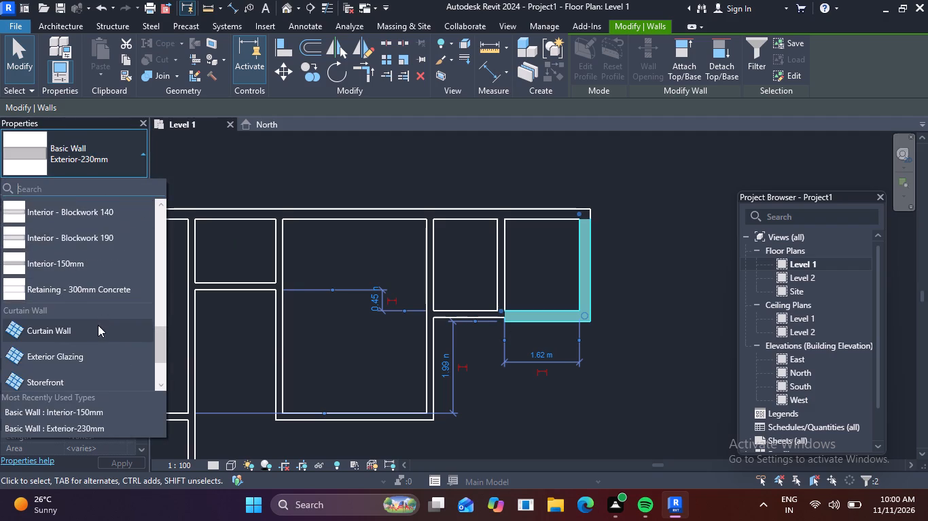
click(97, 263)
key(Escape)
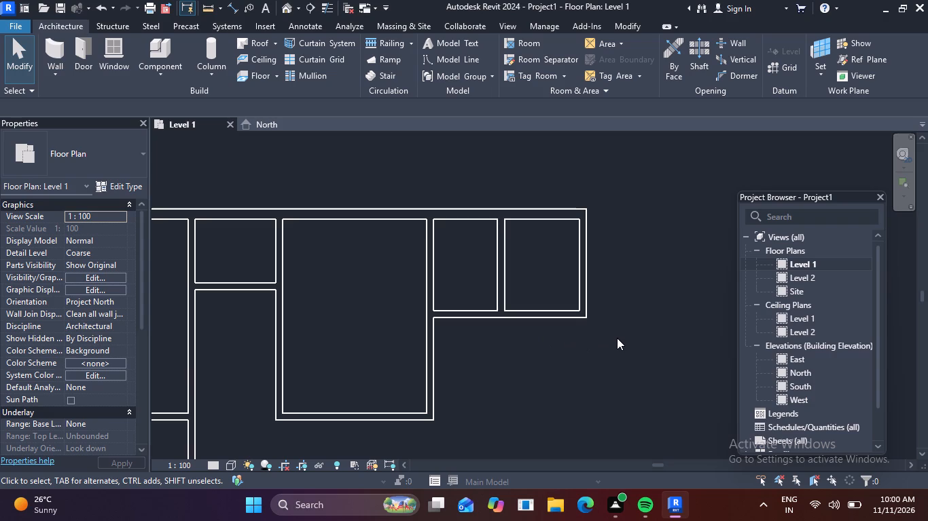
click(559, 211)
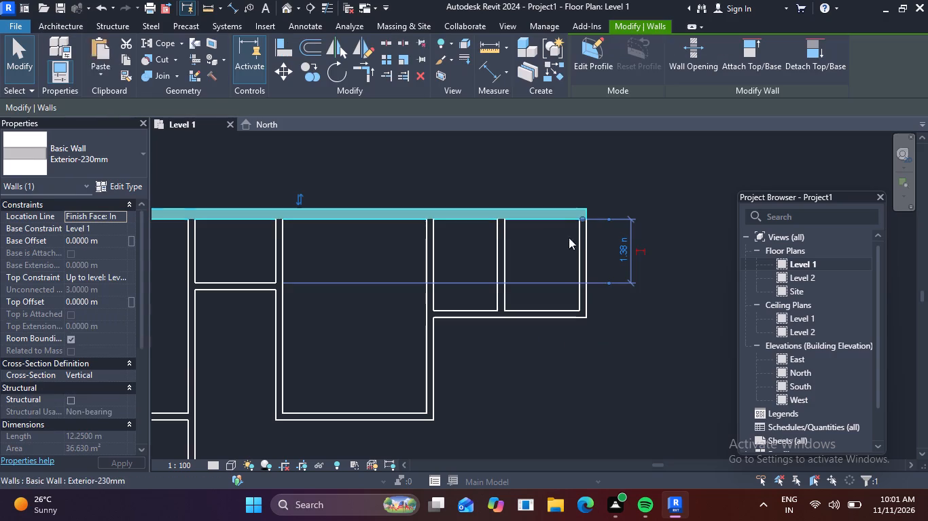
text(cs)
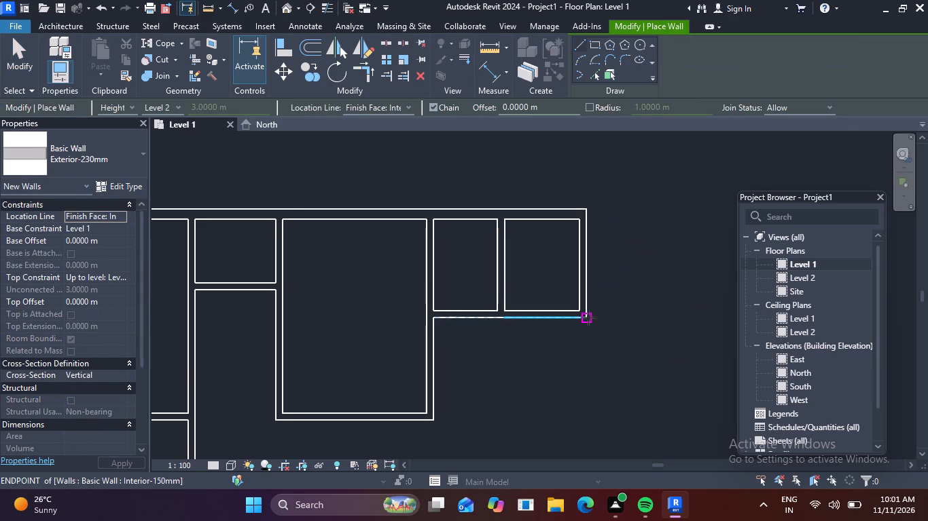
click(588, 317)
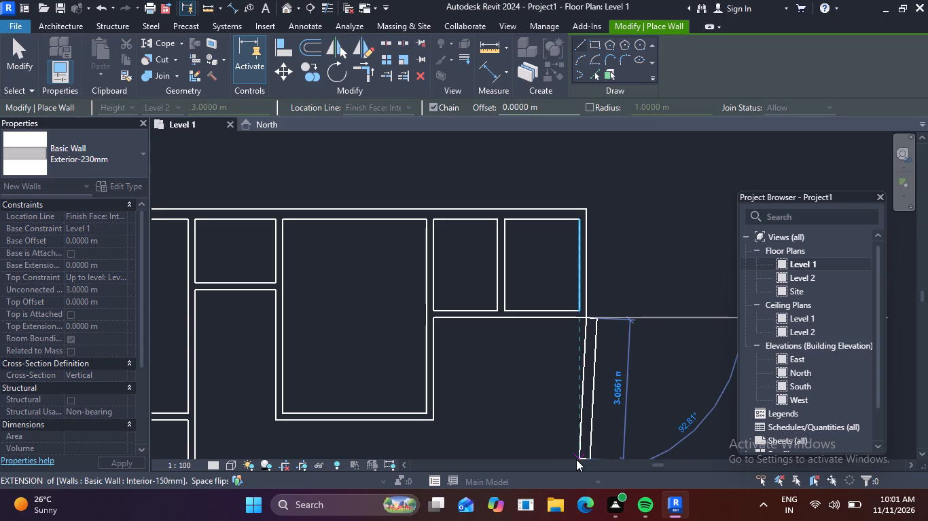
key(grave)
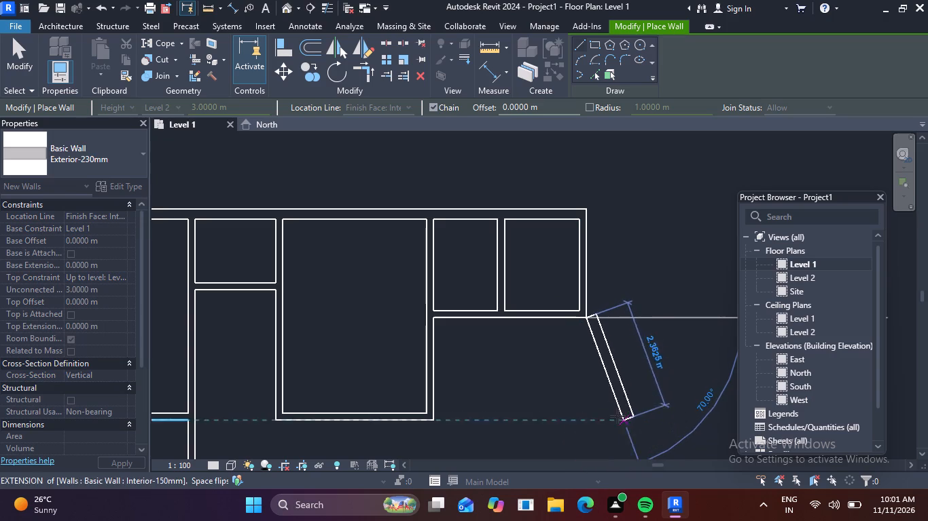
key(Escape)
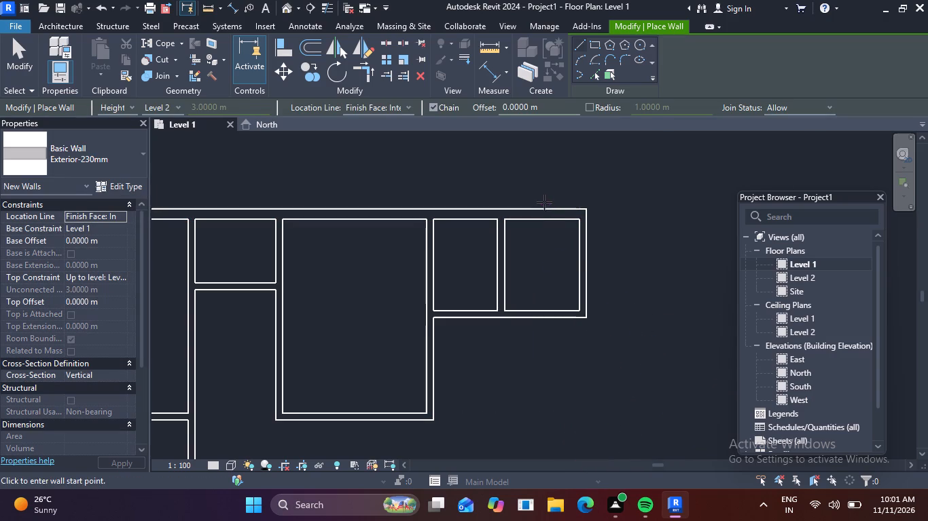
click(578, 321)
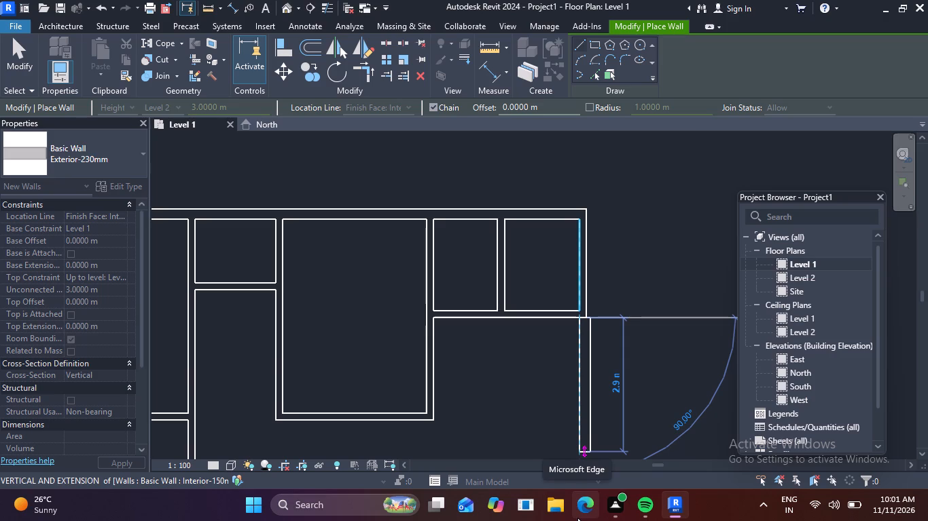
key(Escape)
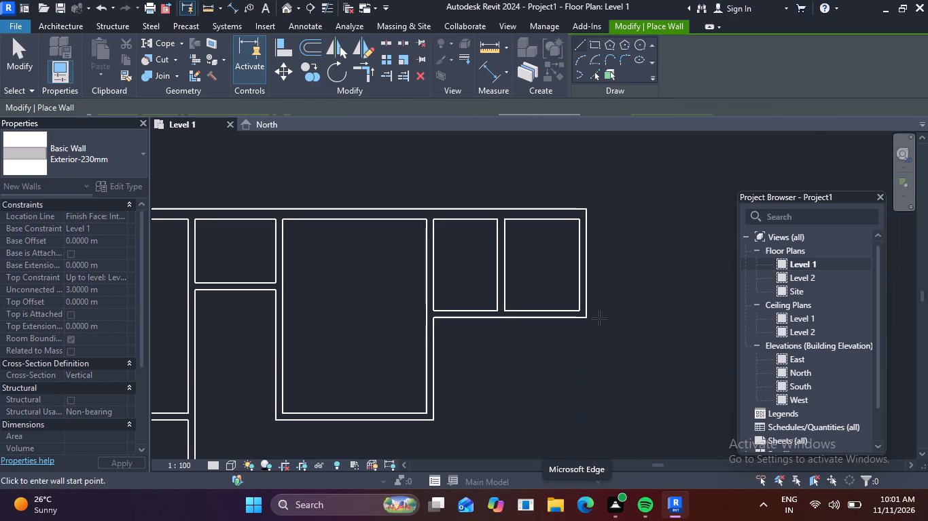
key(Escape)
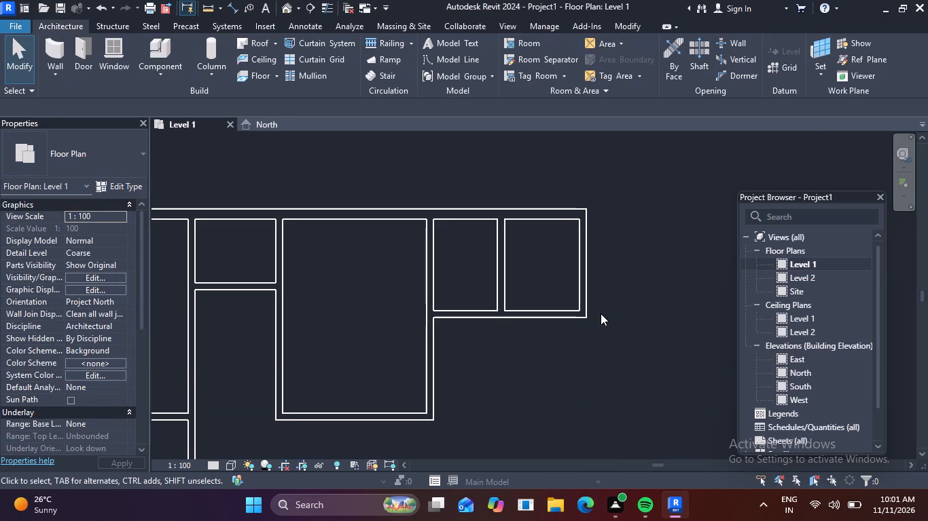
Change the east wall of the 1.62 m wide room back to the Exterior-230mm type.
drag(622, 257, 560, 266)
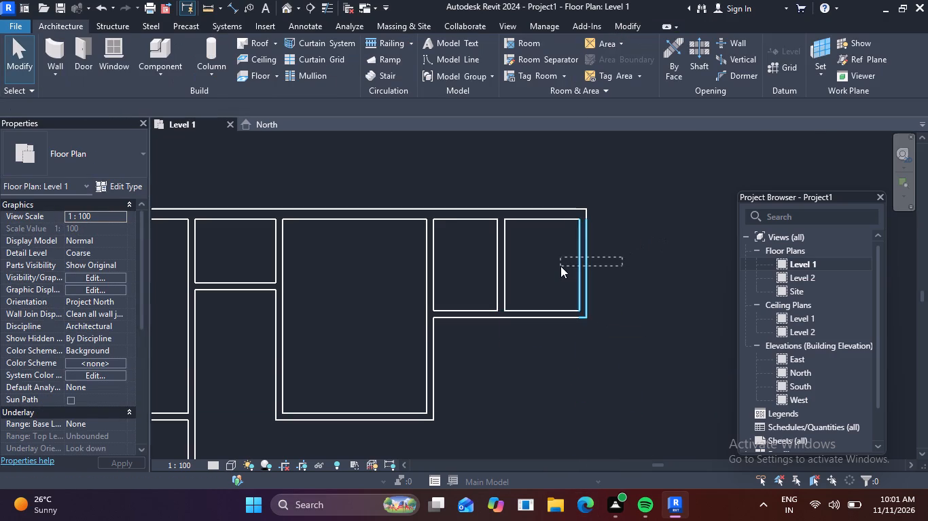
click(137, 155)
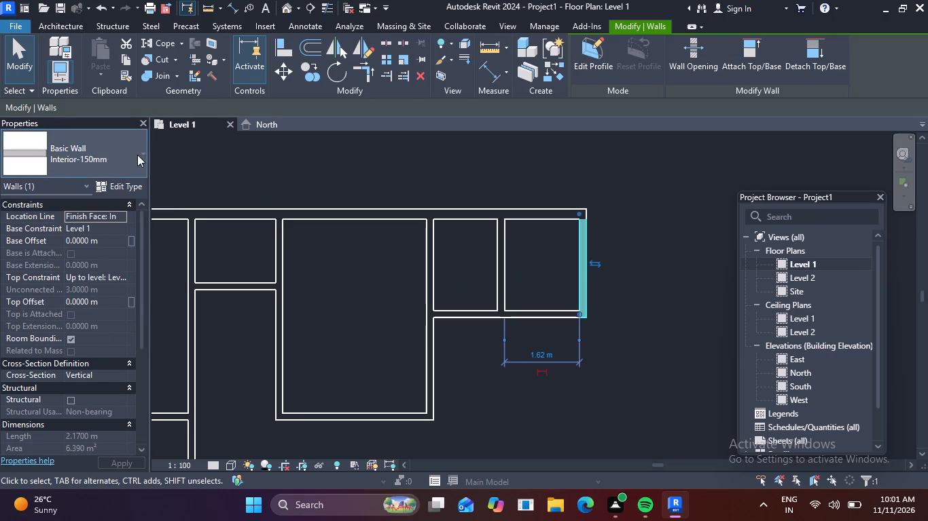
scroll(90, 232, up, 5)
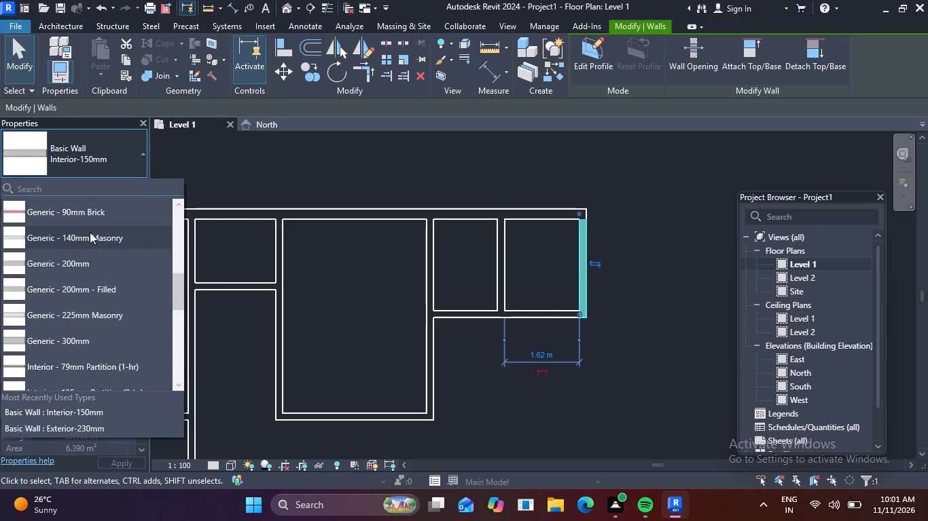
scroll(92, 242, down, 2)
scroll(87, 249, up, 3)
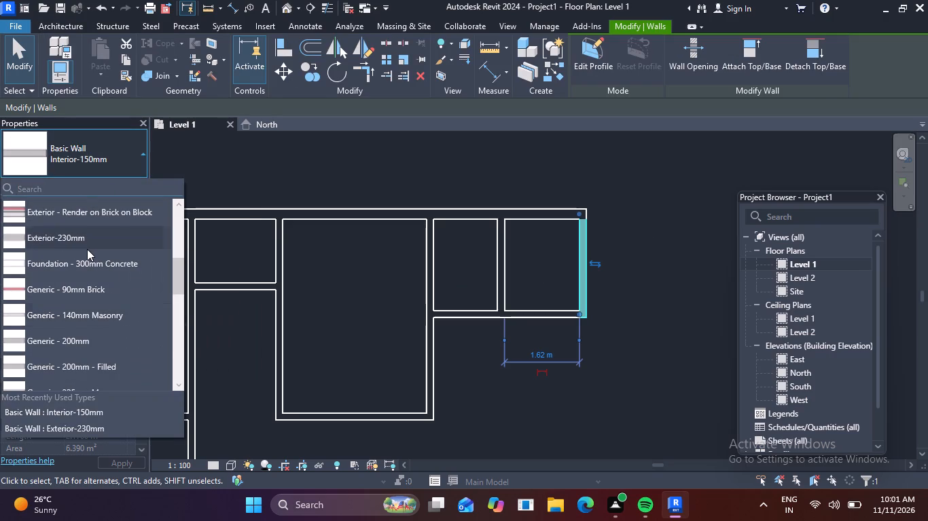
click(58, 229)
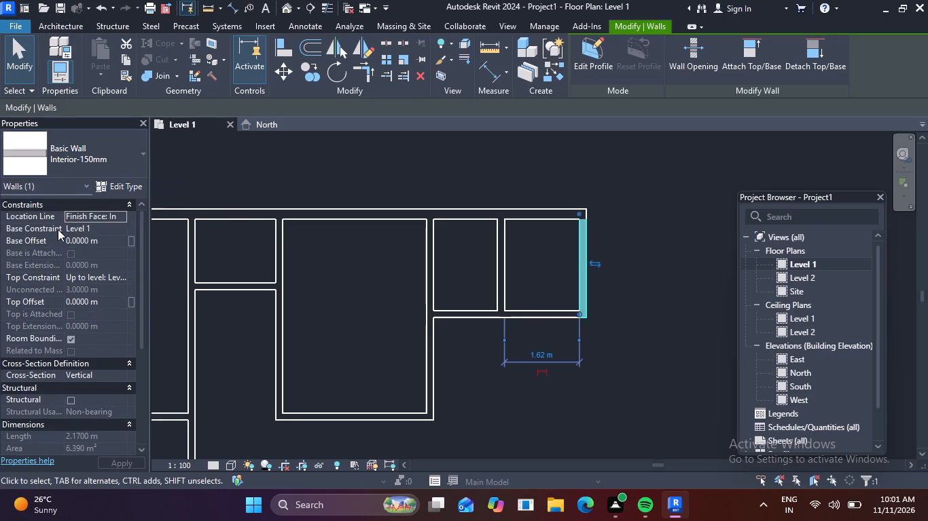
key(Escape)
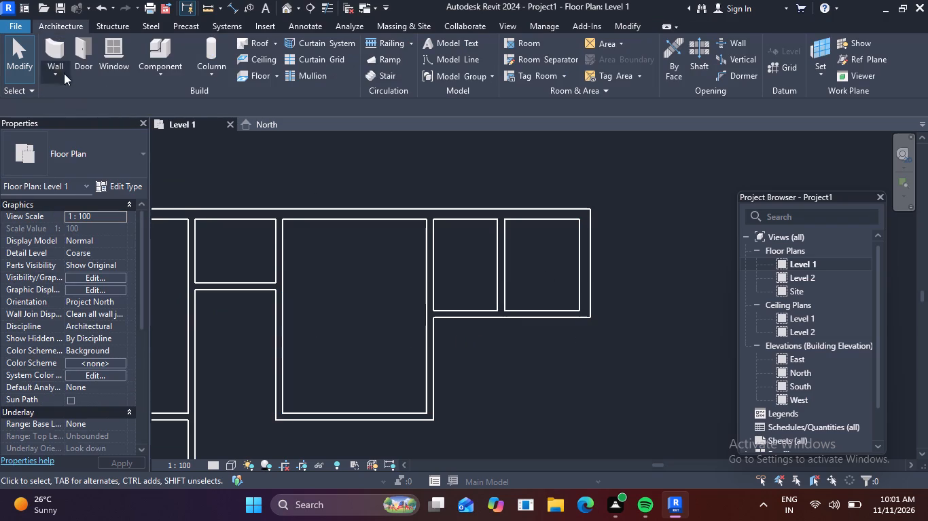
Draw Exterior-230mm walls from the 1.62 m wide room's southeast corner 2.52 m south, 3.15 m west, and north to the adjoining room's corner.
click(63, 53)
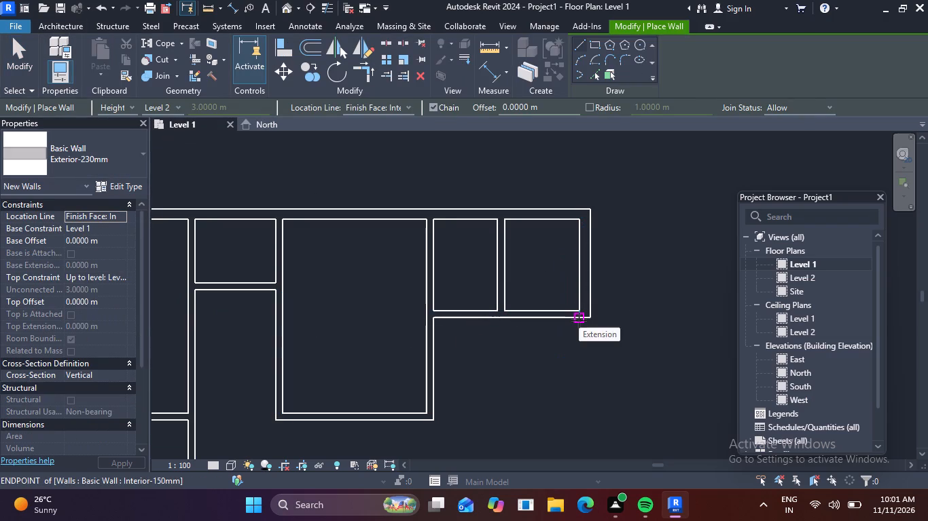
scroll(578, 320, up, 3)
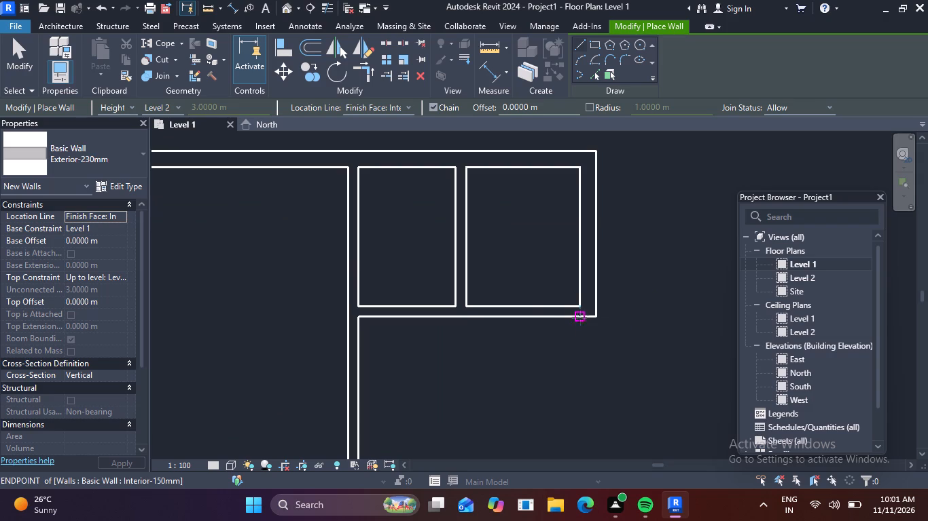
click(581, 315)
scroll(580, 384, down, 1)
middle_drag(567, 347, 532, 198)
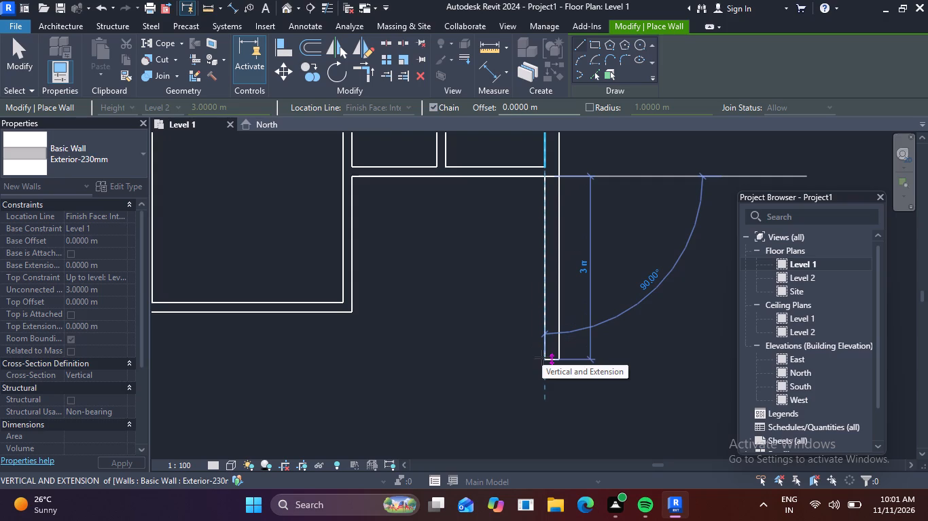
text(2.52)
key(Return)
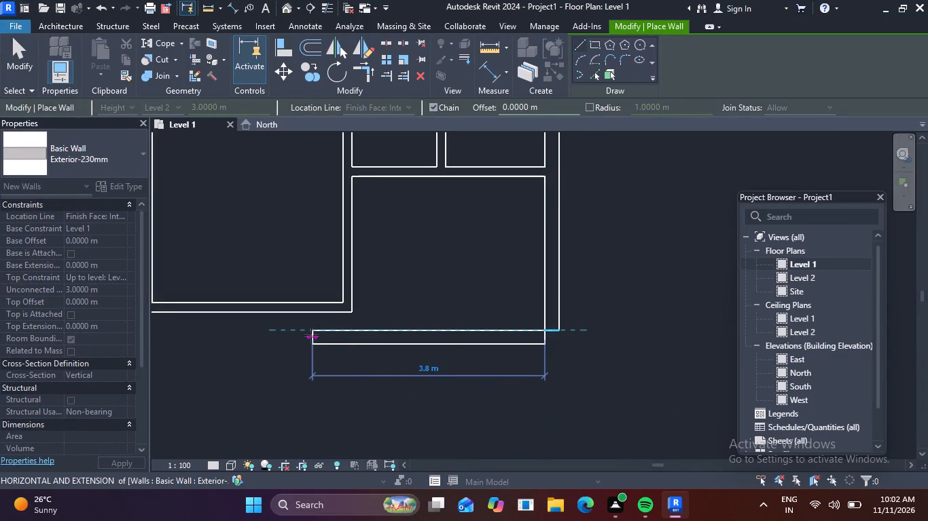
text(3.15)
key(Return)
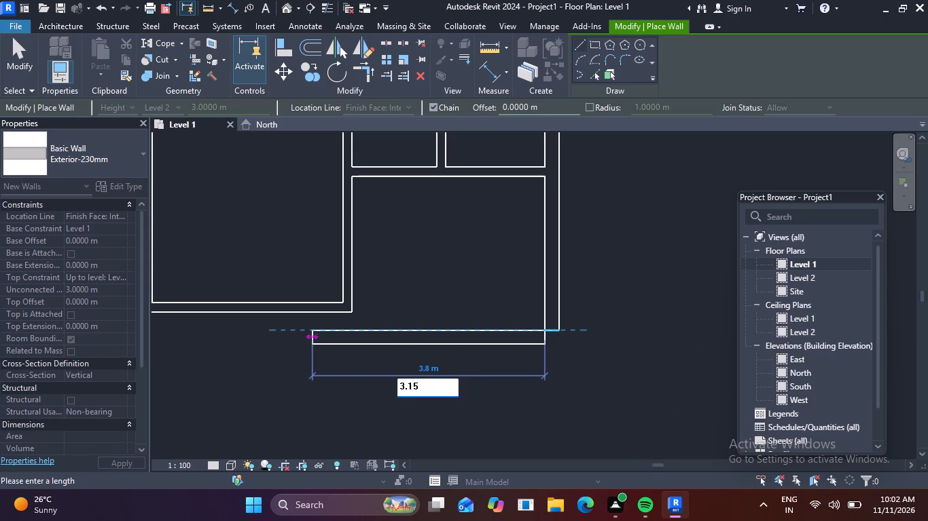
click(351, 313)
key(Escape)
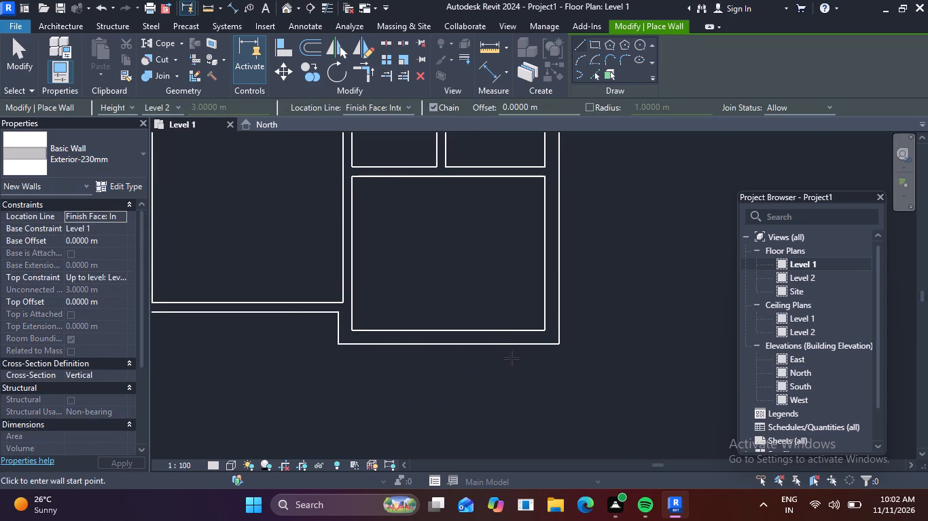
key(Escape)
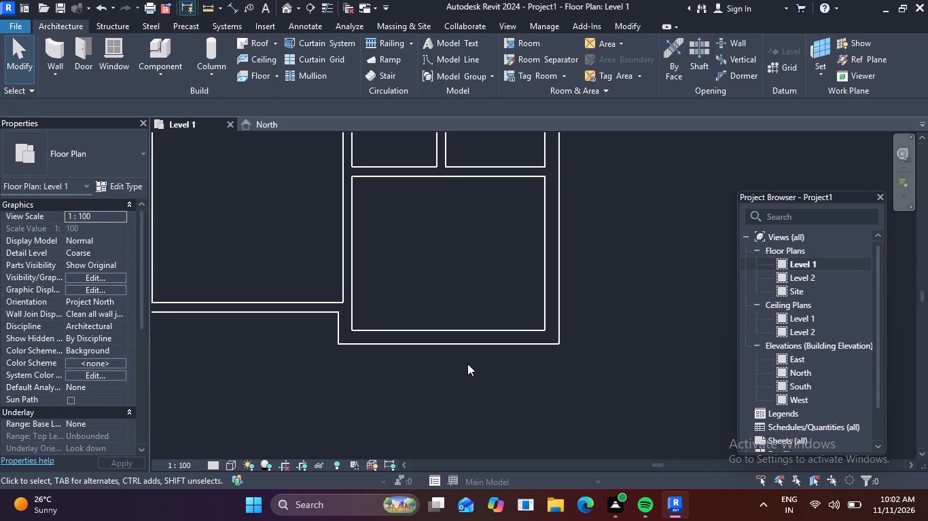
key(Escape)
key(Escape)
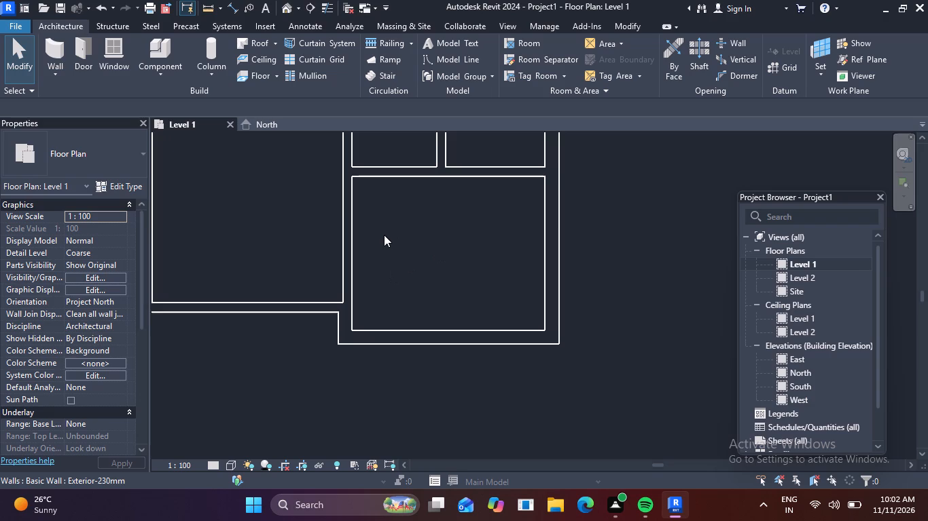
Match the short west wall and the south wall of the 3.15 m wide room to the Interior-150mm type.
text(ma)
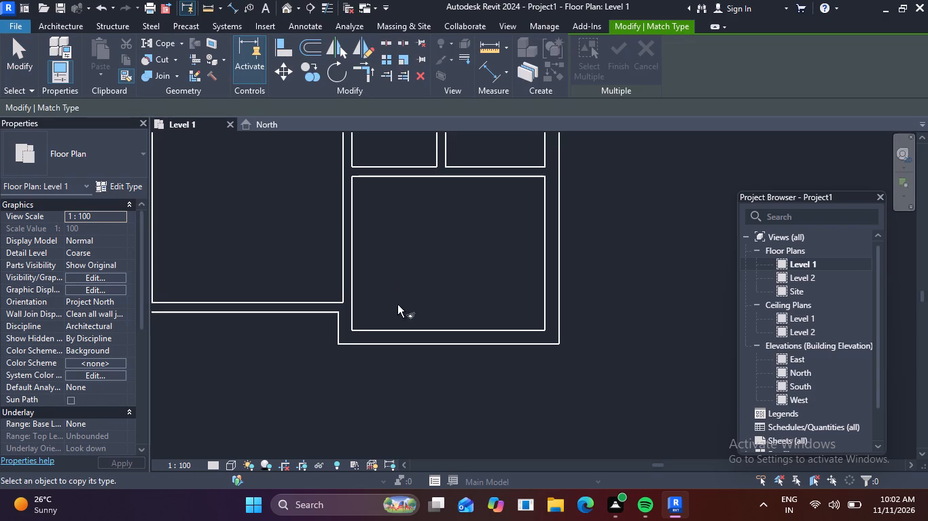
click(348, 265)
click(342, 317)
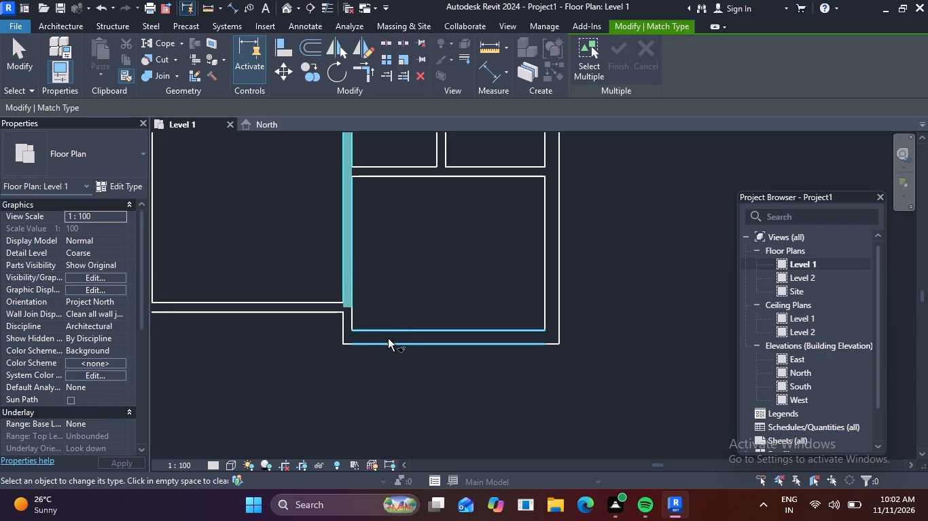
click(390, 340)
key(Escape)
scroll(467, 276, down, 1)
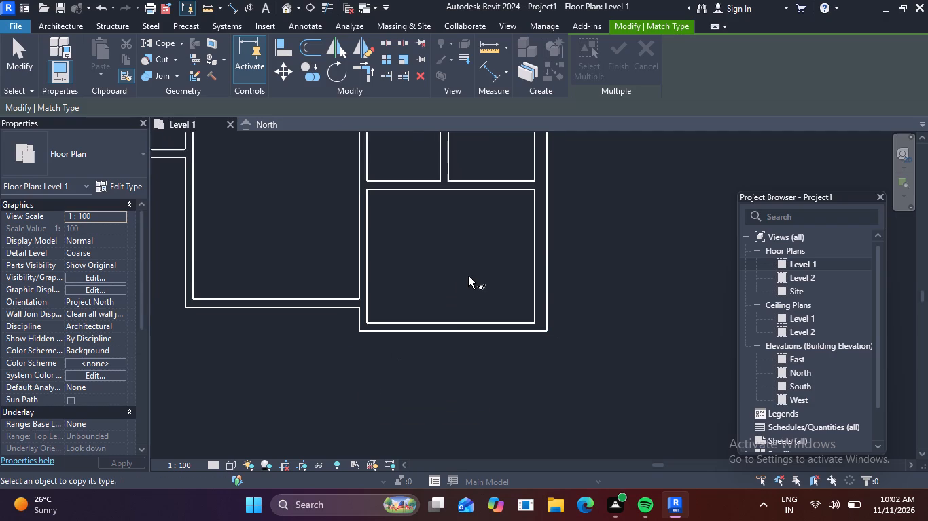
middle_drag(519, 246, 531, 307)
key(Escape)
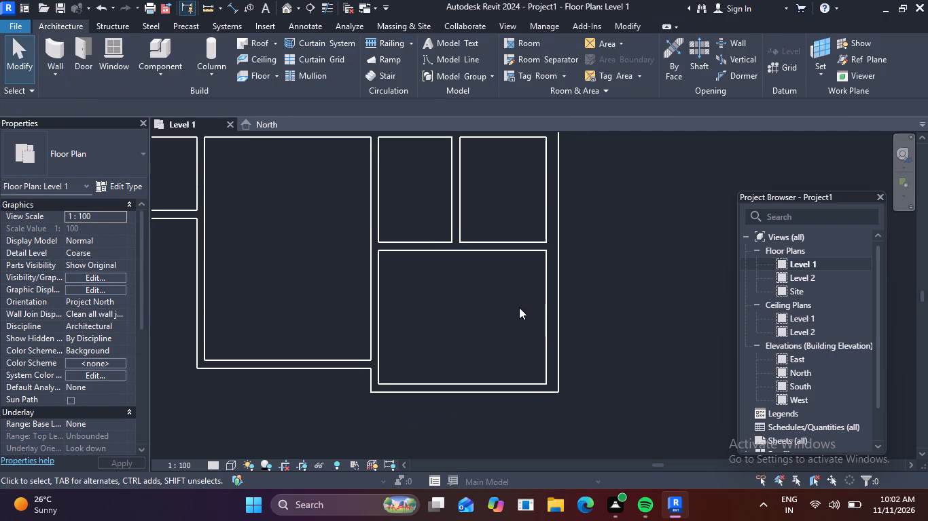
Examine the overall Level 1 wall layout.
scroll(519, 307, down, 1)
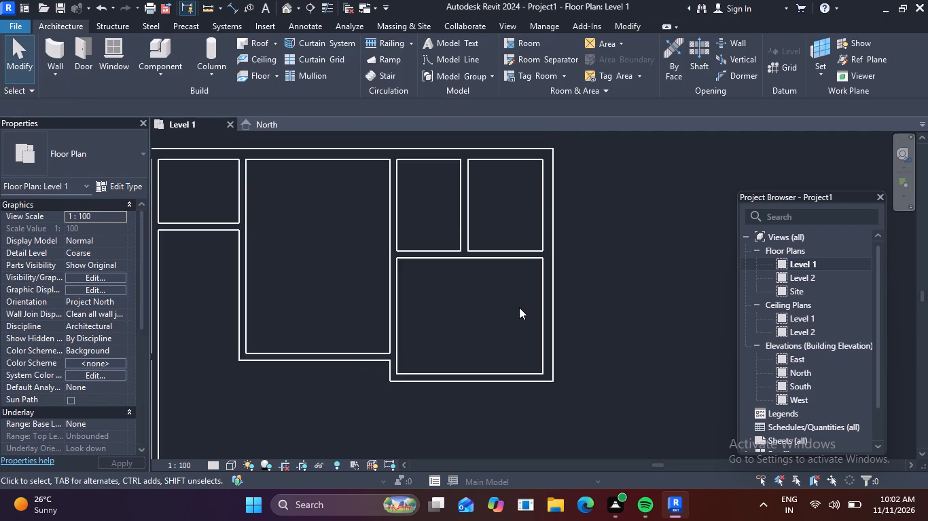
scroll(519, 307, down, 1)
middle_drag(495, 288, 627, 292)
scroll(624, 293, down, 1)
middle_drag(608, 314, 602, 303)
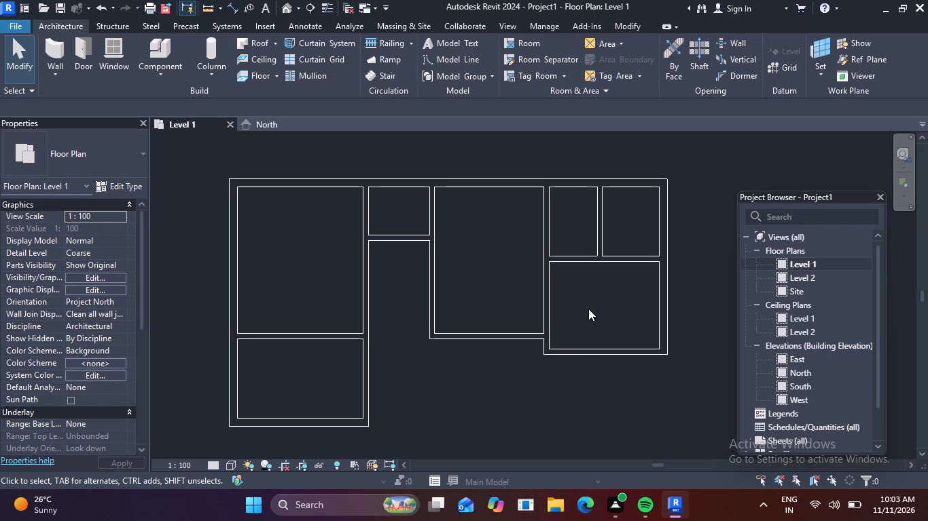
scroll(565, 303, down, 1)
middle_drag(572, 315, 566, 305)
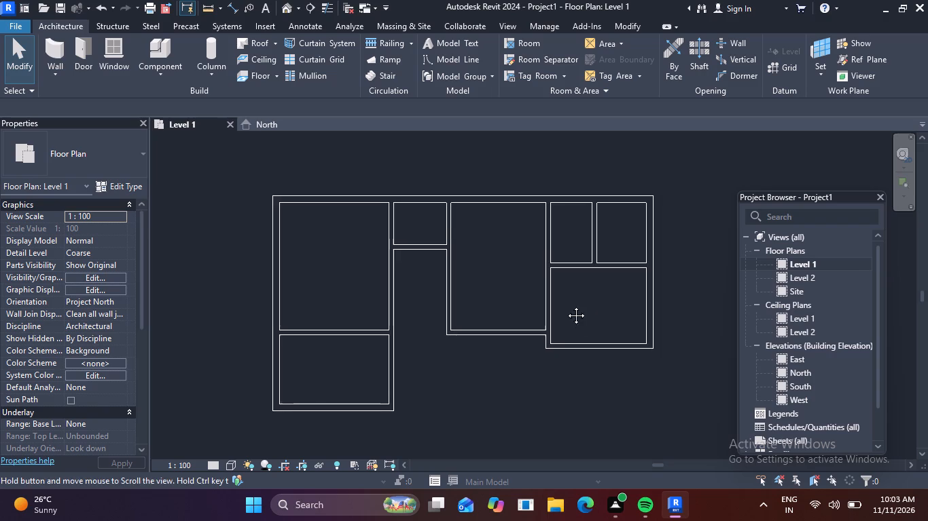
middle_drag(566, 305, 560, 286)
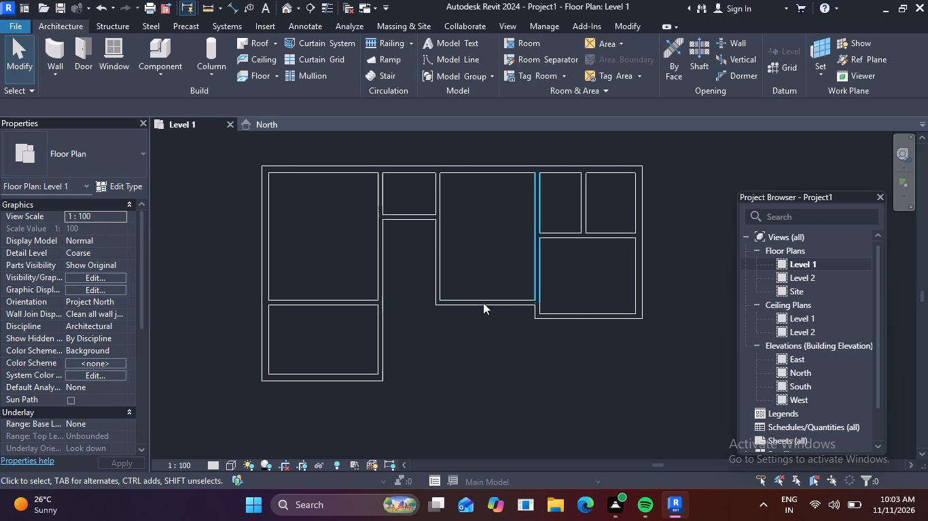
key(Escape)
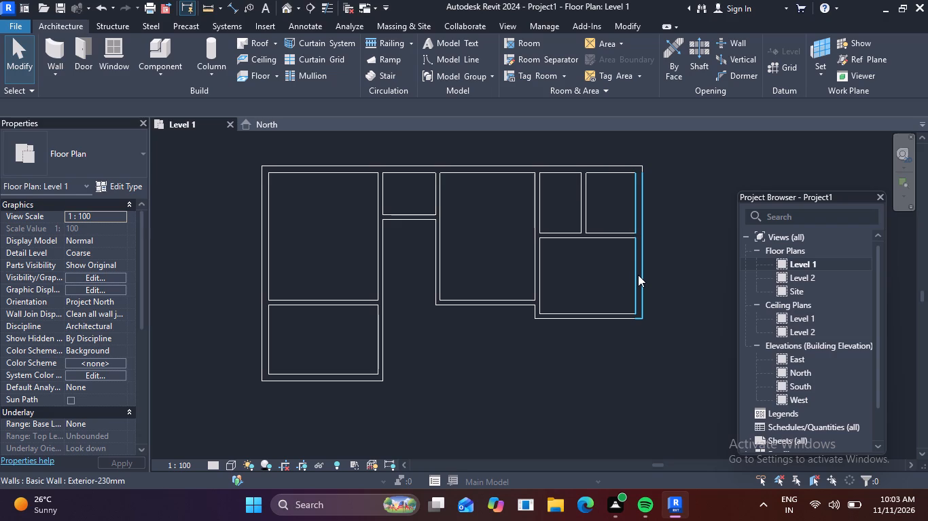
Create walls similar to the Exterior-230mm east wall, running 3.05 m south, 2.76 m west, and north to close a room below the 3.15 m wide room.
click(638, 275)
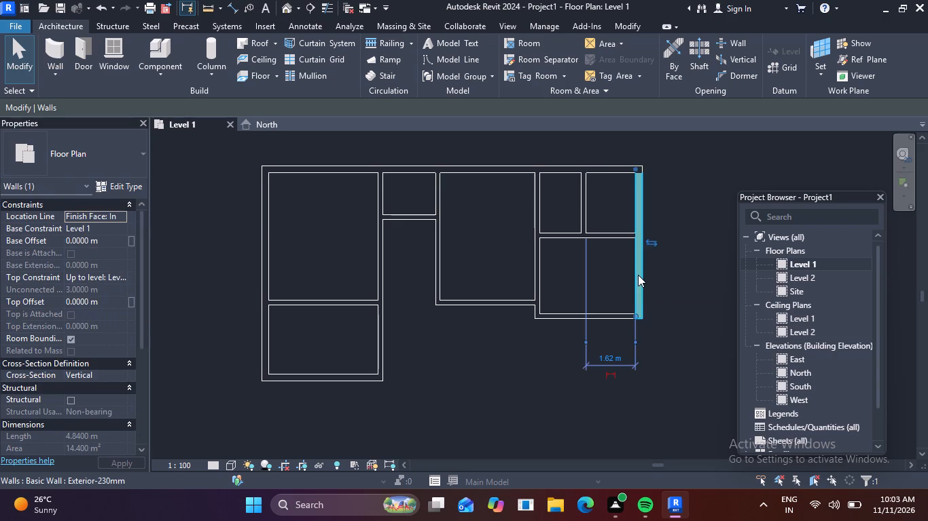
text(css)
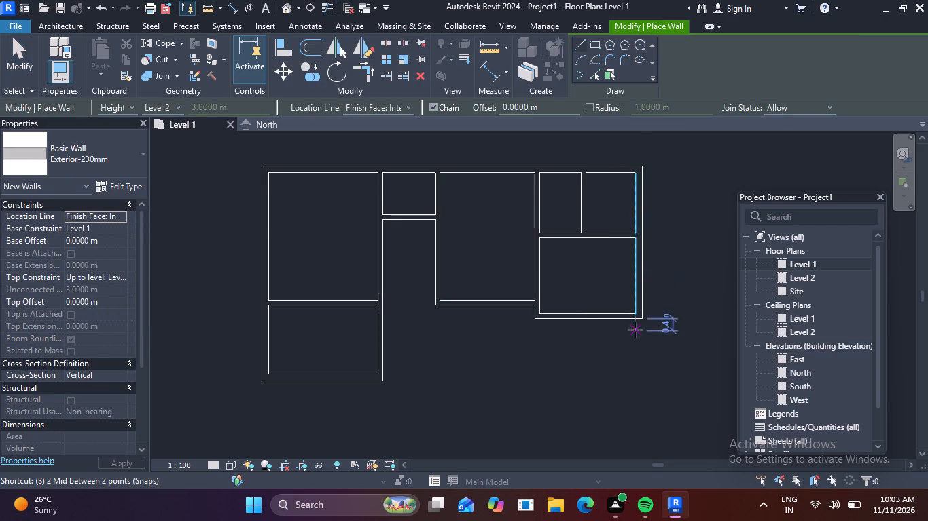
scroll(630, 326, up, 5)
click(640, 317)
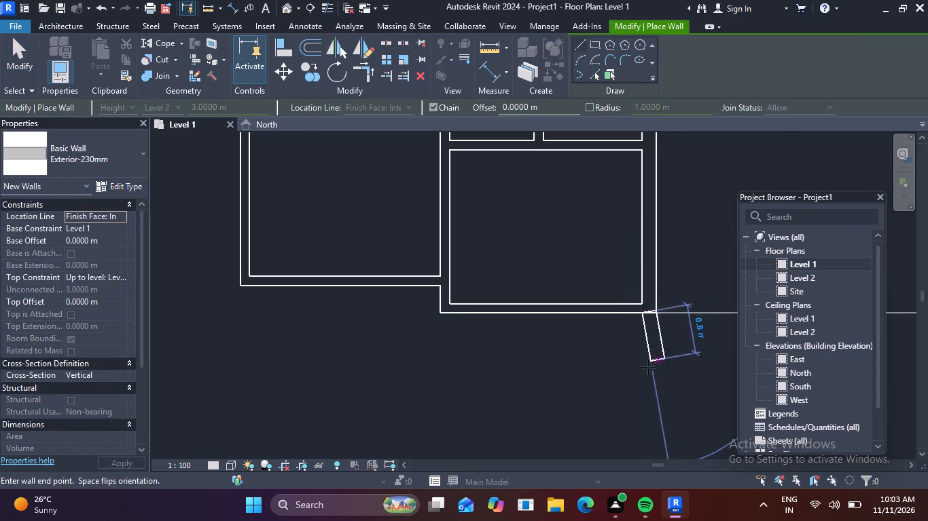
scroll(639, 379, down, 1)
middle_drag(634, 383, 622, 292)
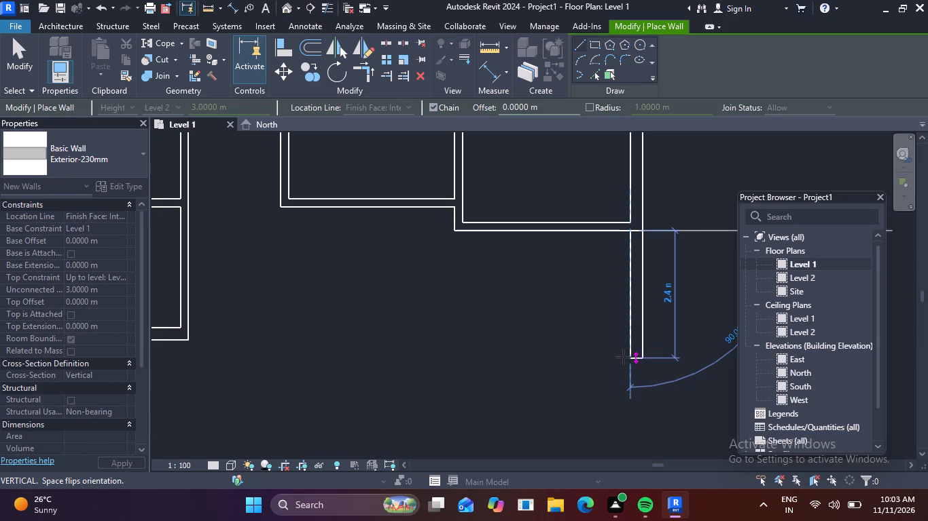
text(3.05)
key(Return)
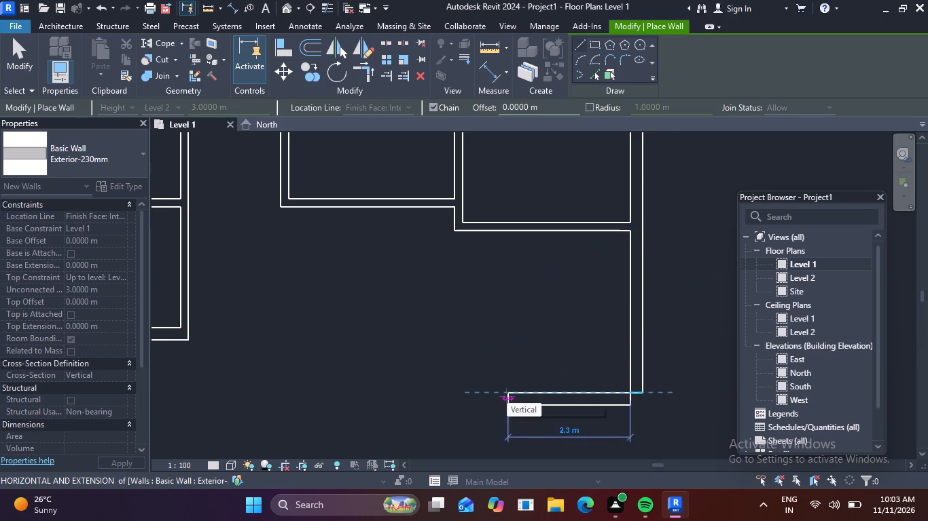
text(2.)
text(76)
key(Return)
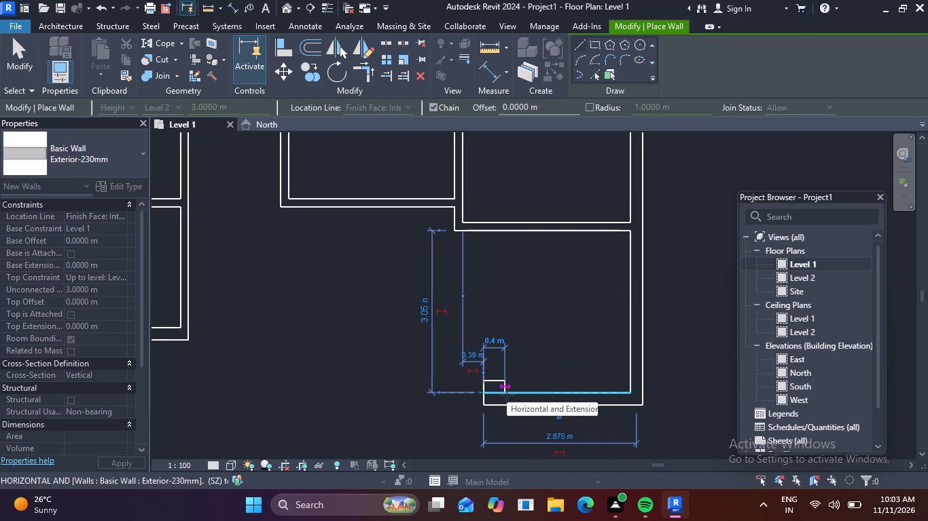
click(480, 233)
key(Escape)
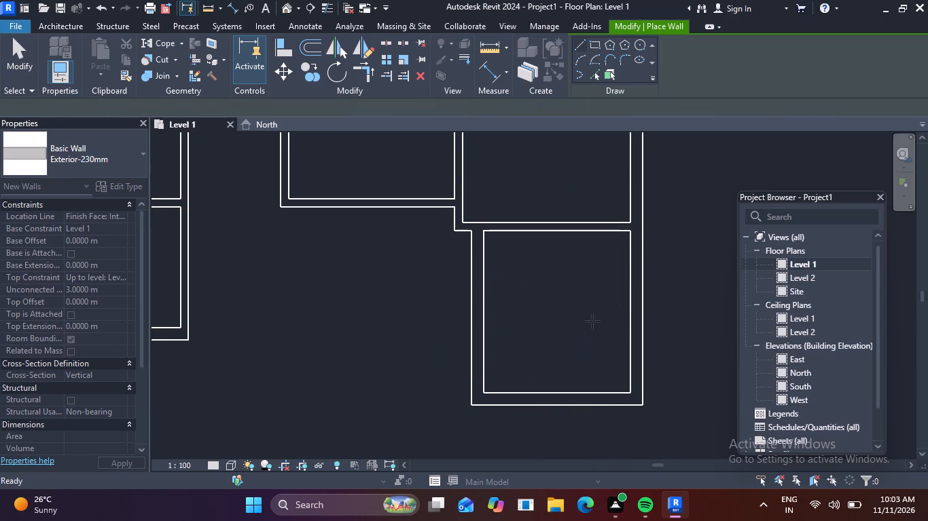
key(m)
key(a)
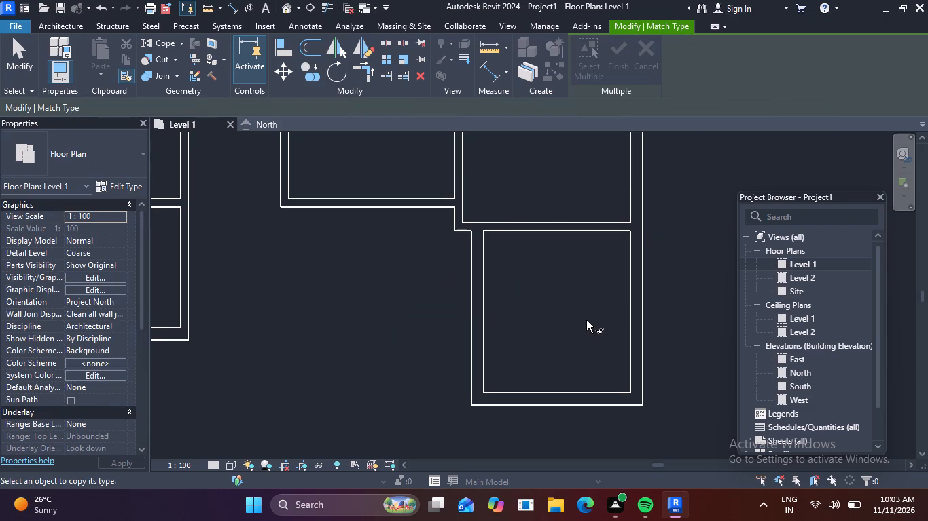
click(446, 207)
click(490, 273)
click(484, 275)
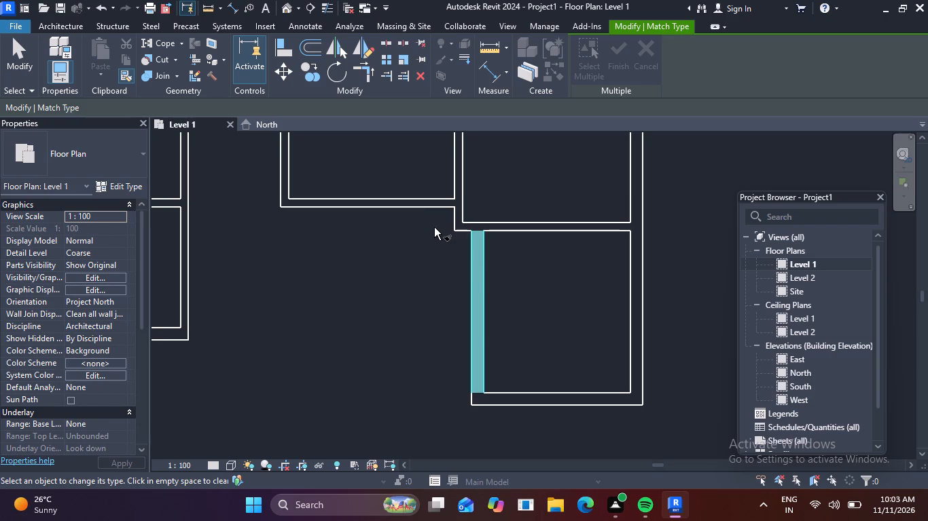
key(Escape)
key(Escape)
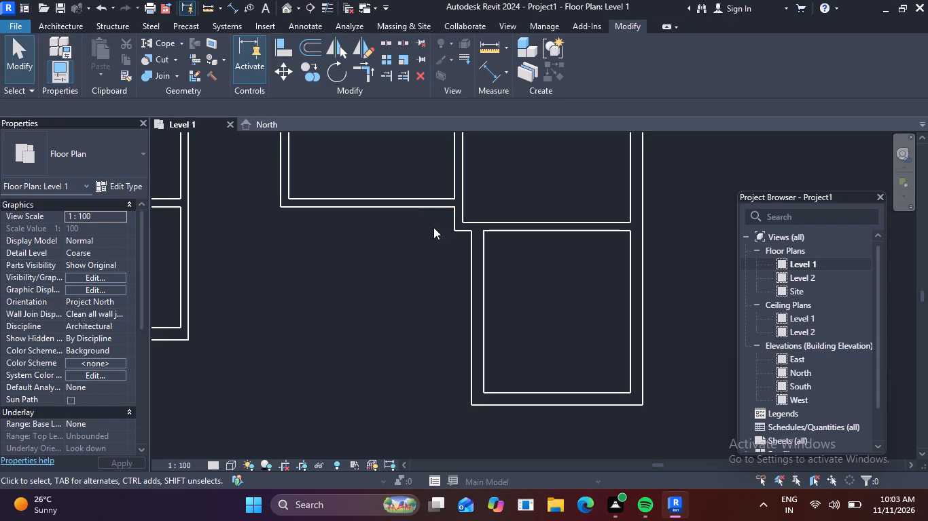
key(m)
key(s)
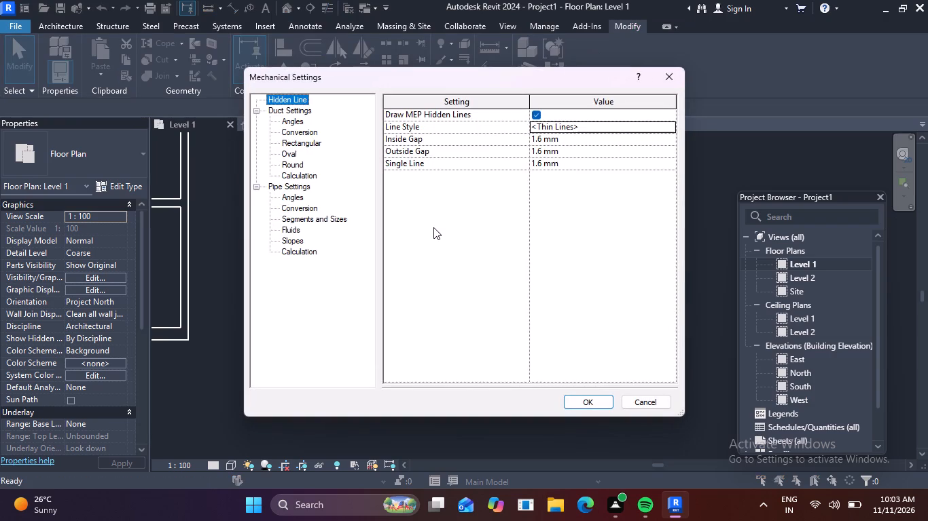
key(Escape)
Match the west wall of the 2.76 m wide southeast room to the Interior-150mm type of the central room's south wall.
text(ma)
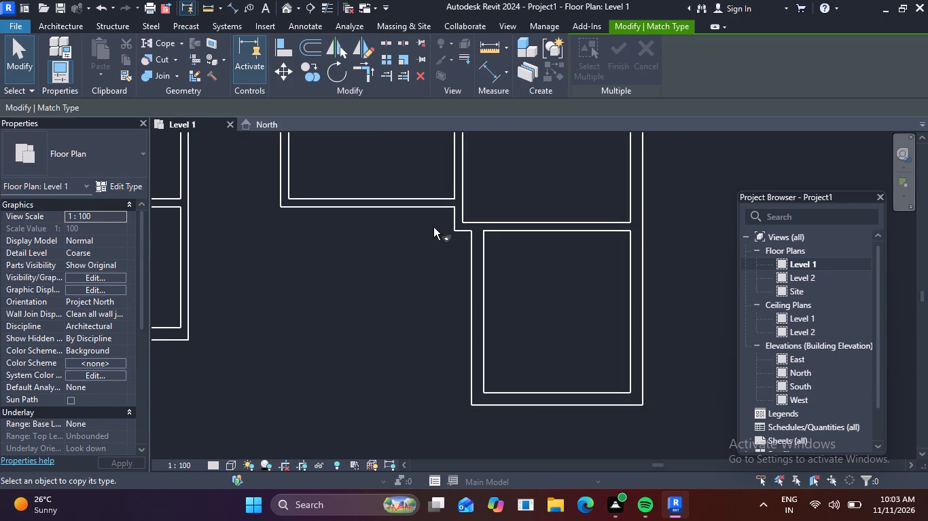
click(427, 206)
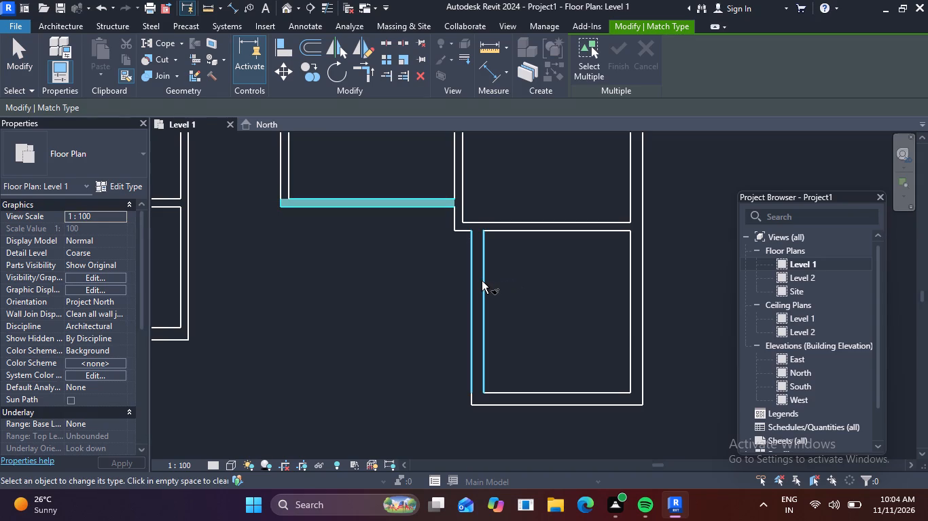
click(482, 281)
key(Escape)
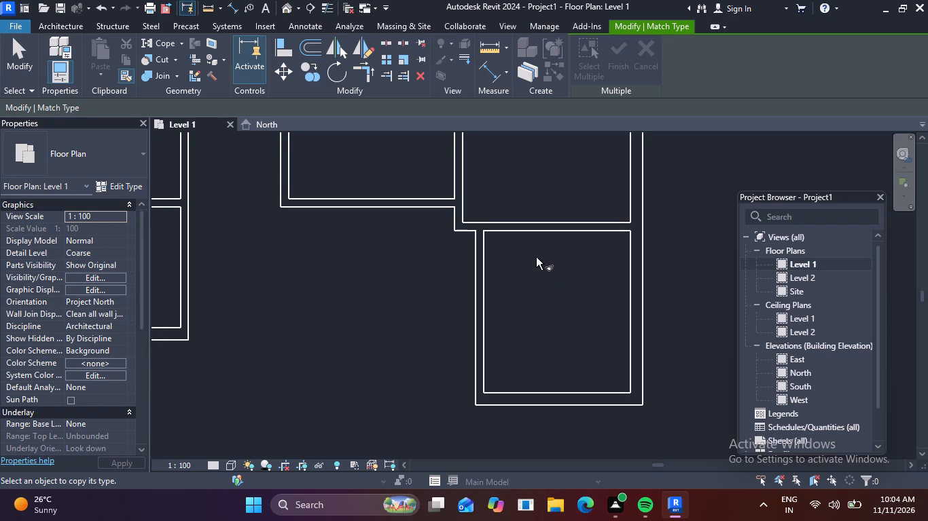
key(Escape)
key(Escape)
Trim/extend the southwest room's east wall and the southeast room's south wall to meet at a corner, closing the open area between them.
click(368, 77)
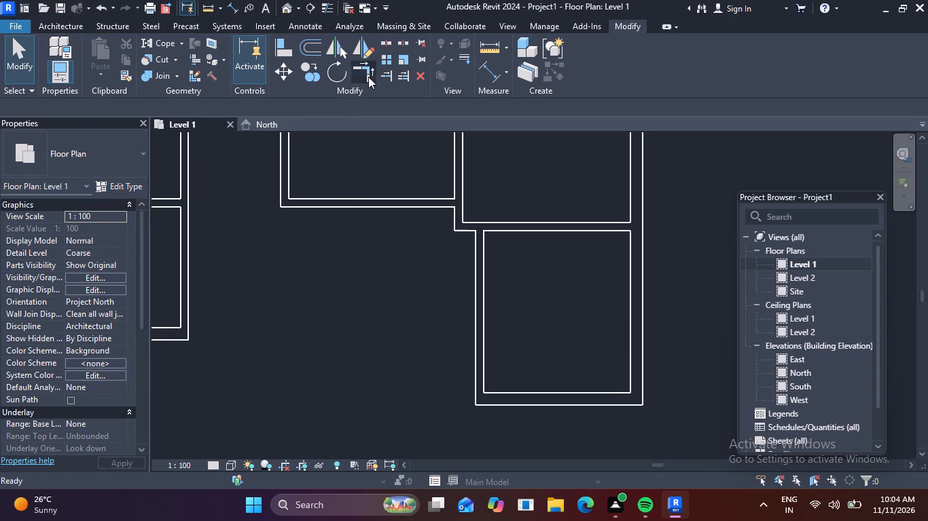
scroll(308, 212, down, 4)
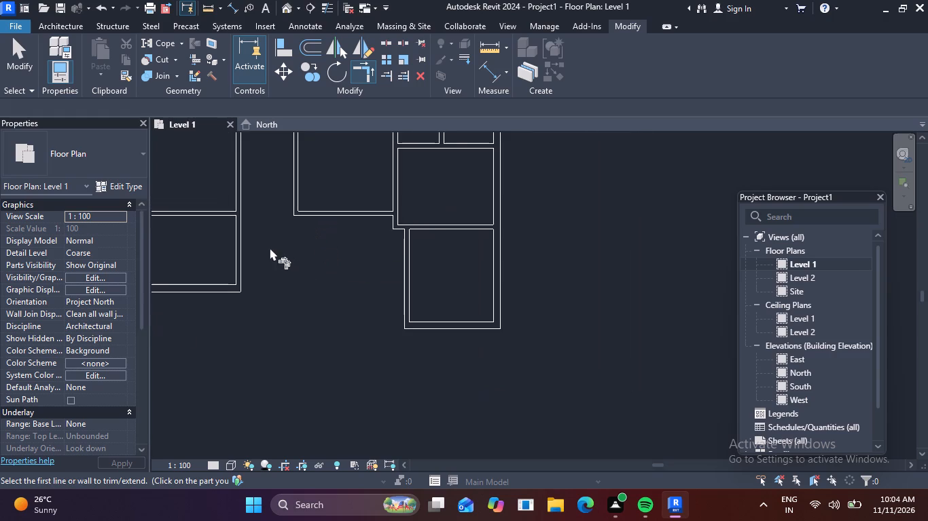
middle_drag(360, 273, 412, 269)
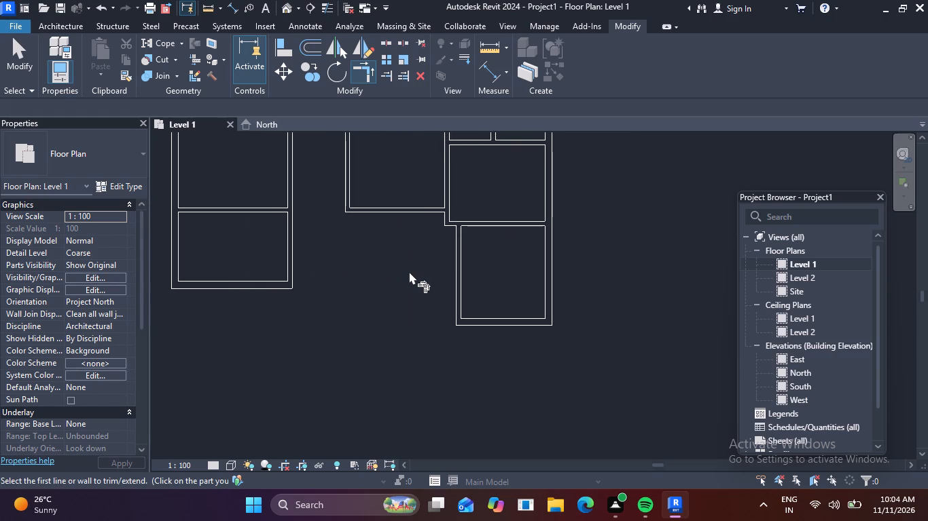
scroll(409, 273, down, 1)
middle_drag(389, 277, 440, 310)
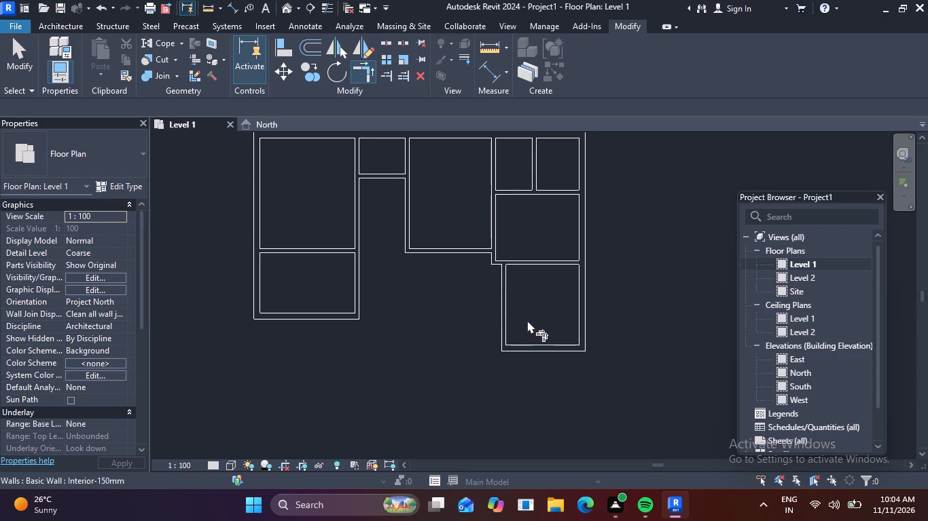
scroll(527, 320, down, 3)
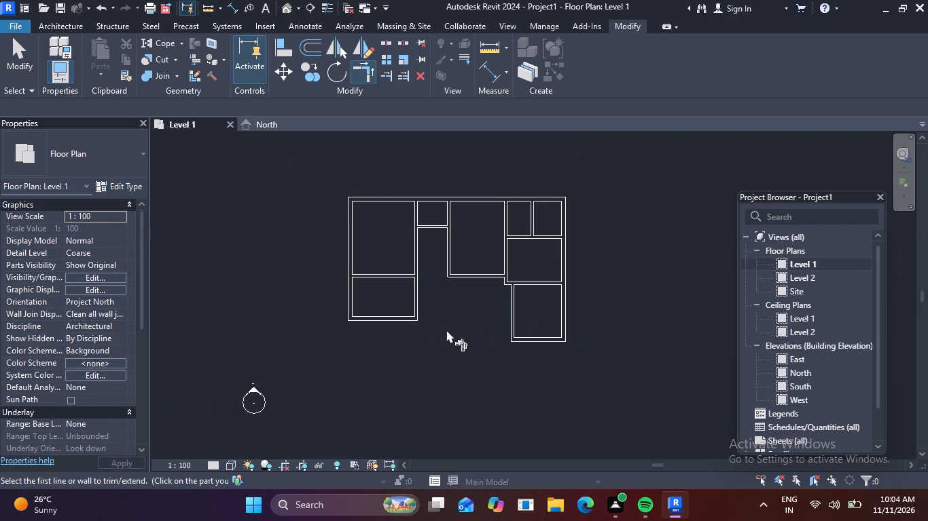
click(414, 299)
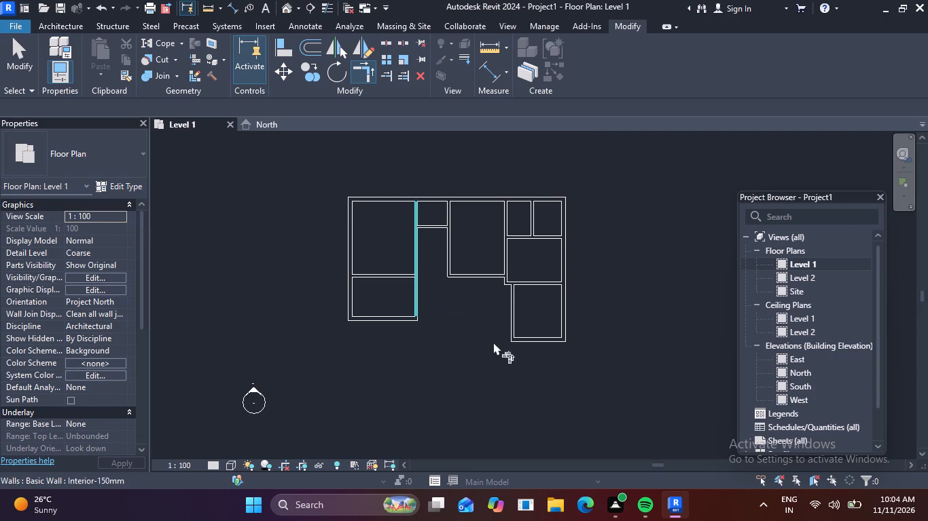
click(530, 336)
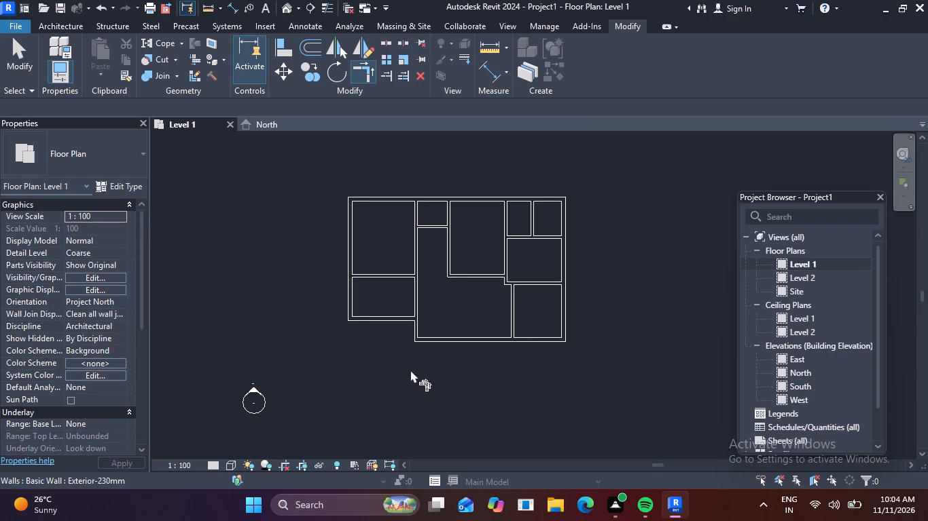
Delete the short west wall of the 3.15 m wide room at the jog beside the central room's southeast corner.
middle_drag(410, 370, 571, 402)
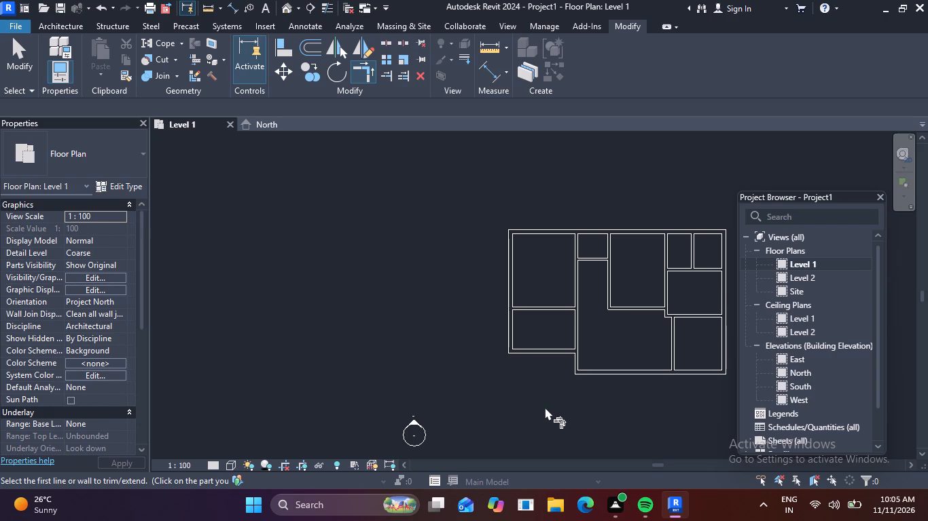
middle_drag(689, 292, 614, 311)
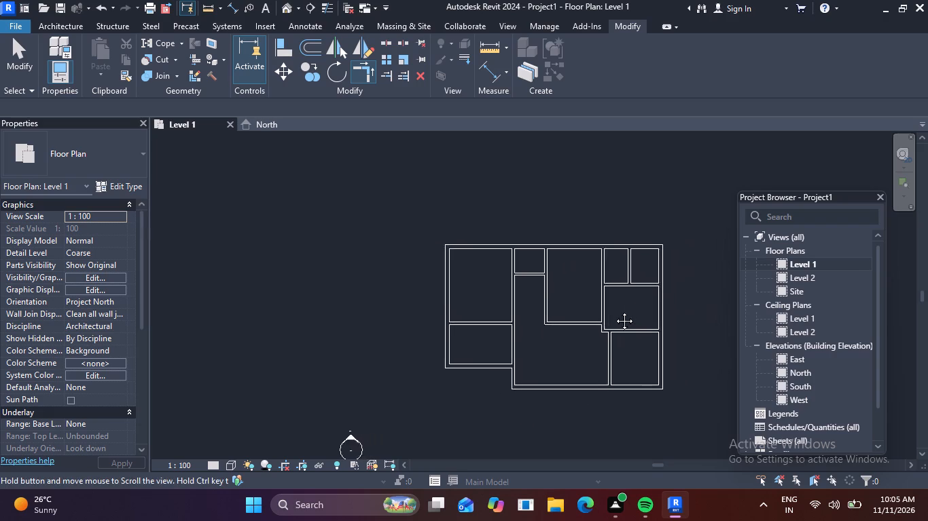
middle_drag(614, 311, 598, 313)
scroll(579, 340, up, 12)
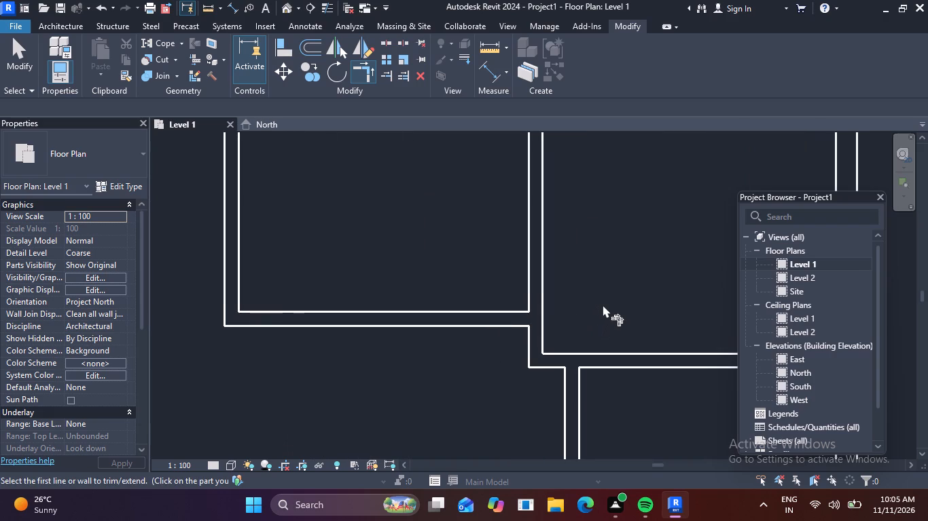
middle_drag(603, 305, 596, 284)
key(Escape)
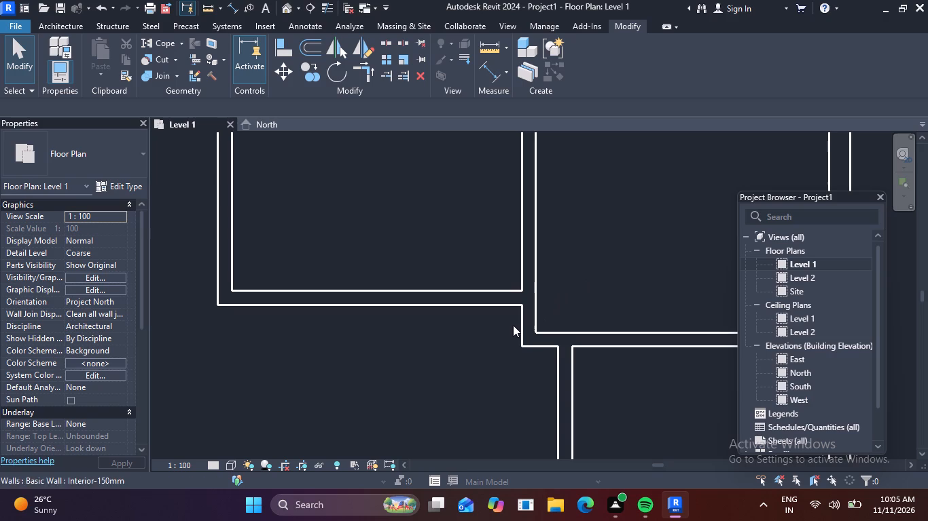
click(525, 320)
key(Delete)
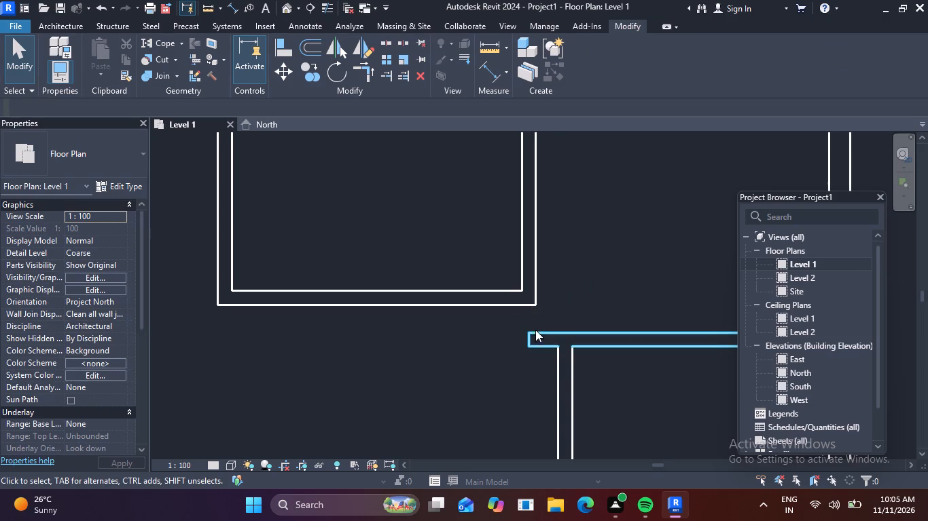
Trim the 3.15 m wide room's south wall and the southeast room's west wall to a clean corner.
scroll(538, 336, down, 2)
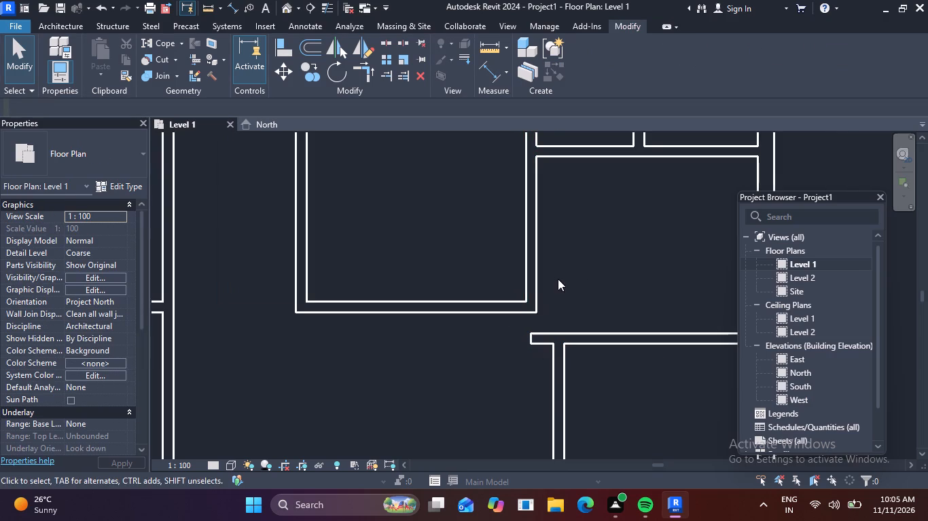
middle_drag(561, 277, 497, 262)
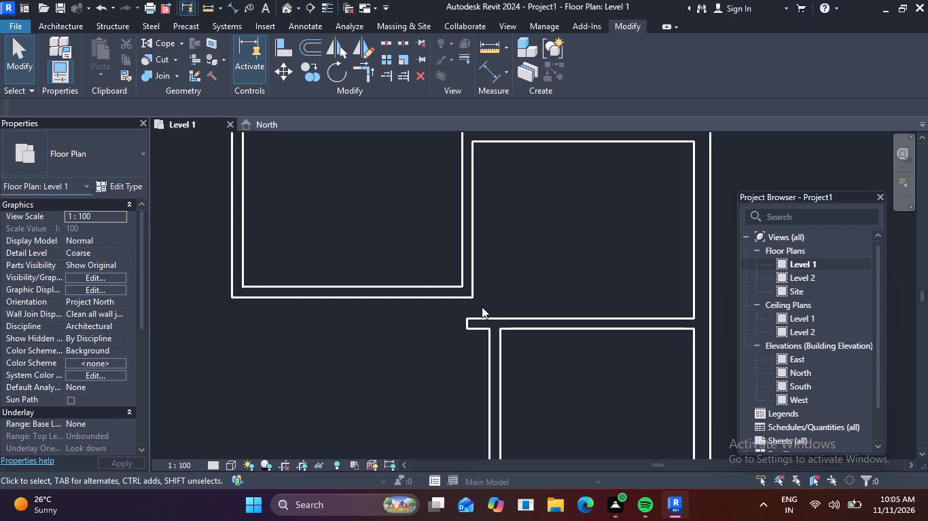
text(tr)
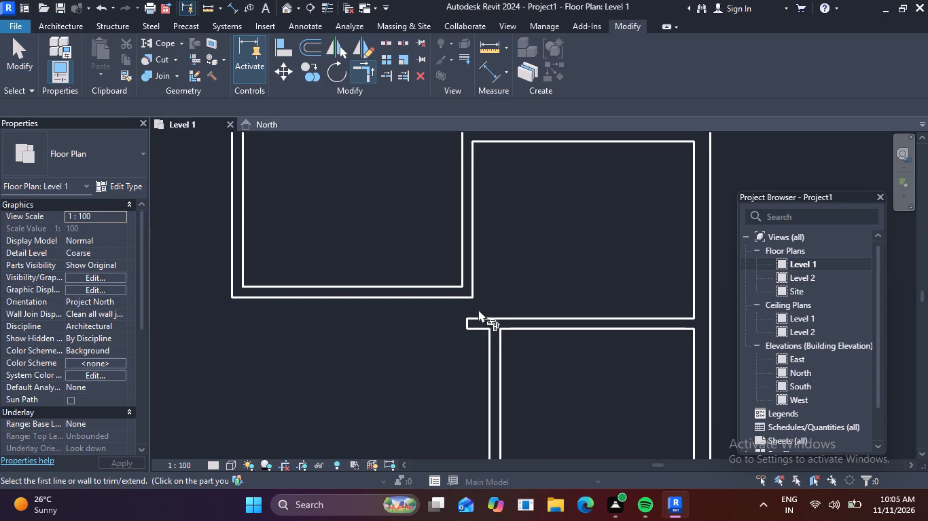
click(490, 343)
click(519, 322)
key(Escape)
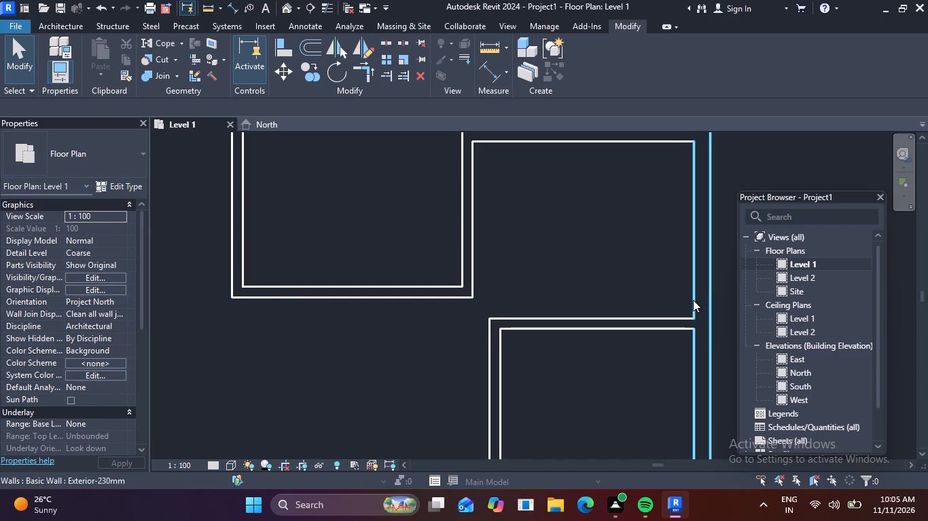
Create a similar Interior-150mm wall, about 0.55 m long, diagonally from the central room's southeast corner to the southeast room's northwest corner.
click(622, 327)
key(c)
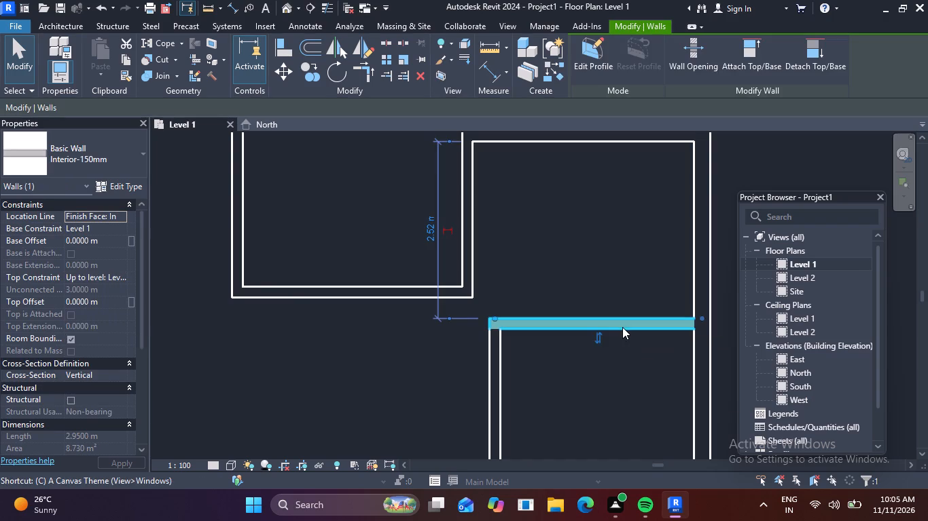
key(s)
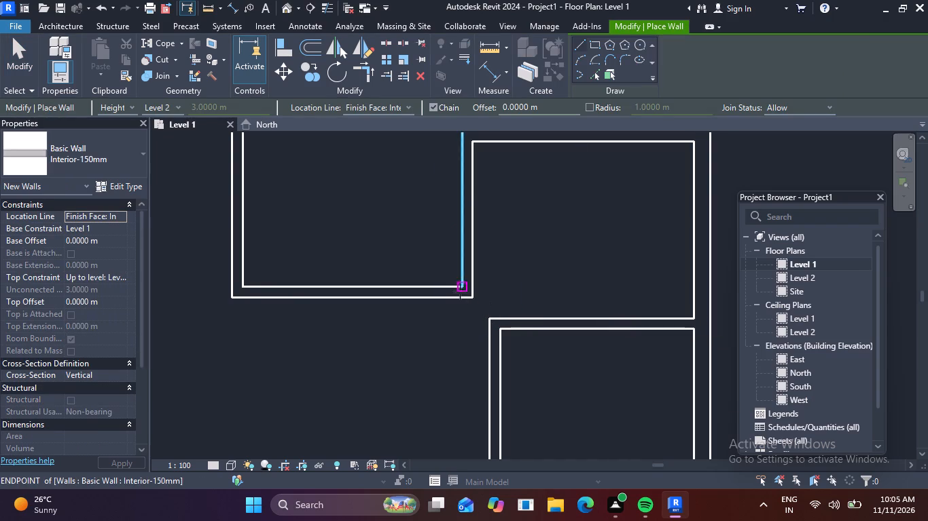
scroll(460, 292, up, 4)
click(465, 303)
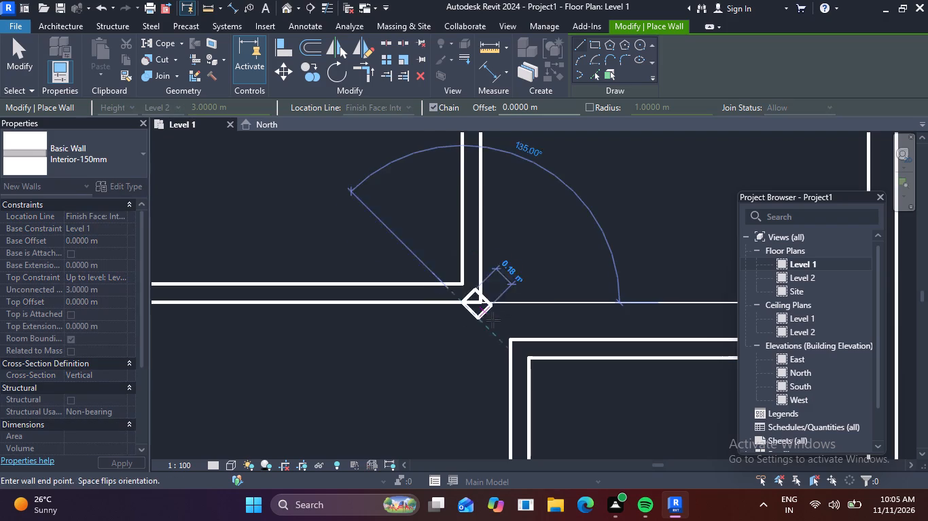
click(513, 348)
key(Escape)
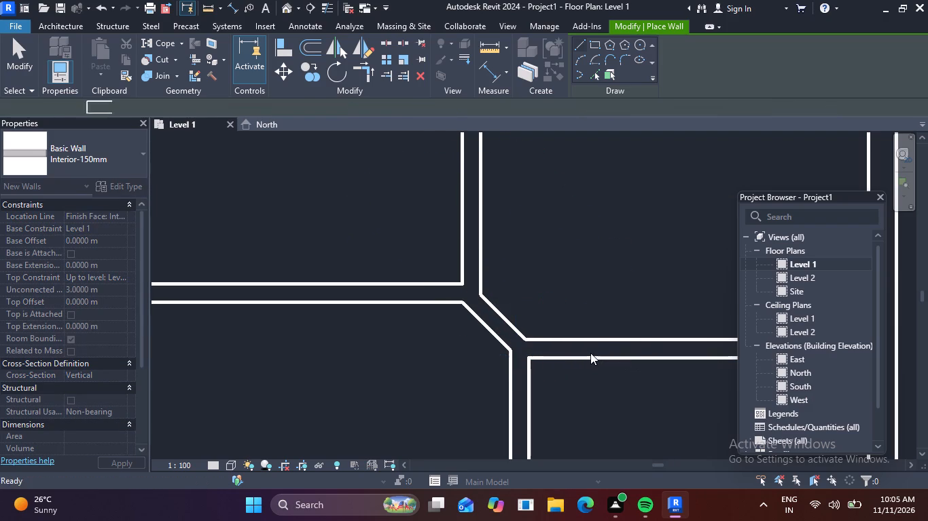
key(Escape)
Examine the overall Level 1 wall layout with the diagonal corner wall.
scroll(587, 352, down, 7)
middle_drag(604, 391, 577, 284)
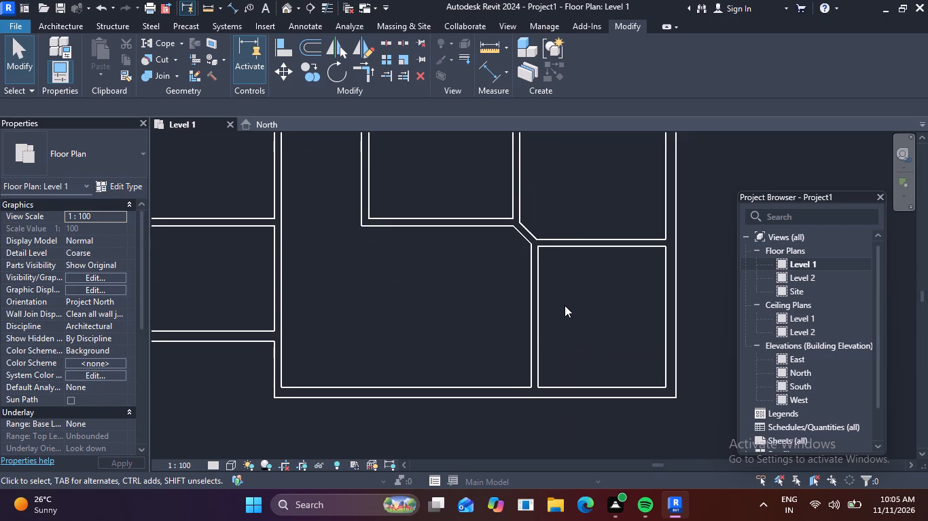
scroll(565, 305, down, 3)
middle_drag(563, 226, 584, 263)
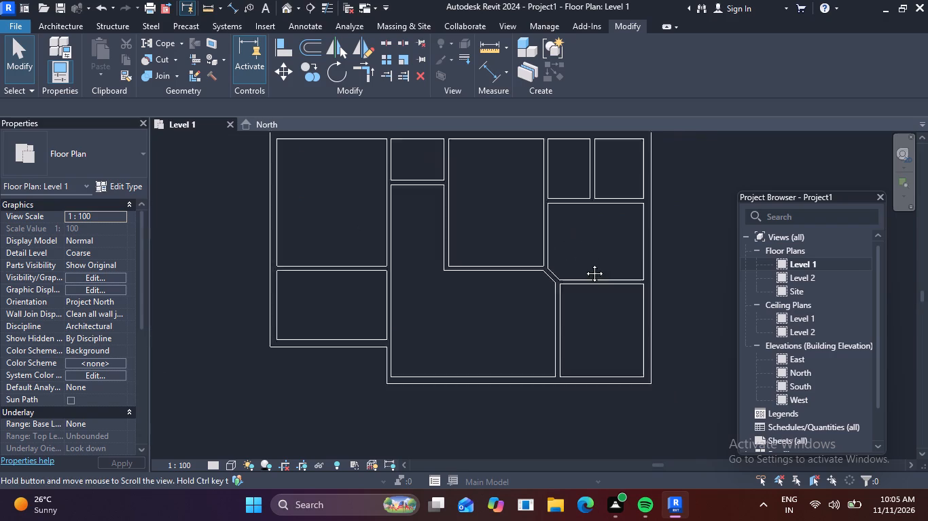
middle_drag(584, 263, 603, 335)
scroll(603, 335, down, 1)
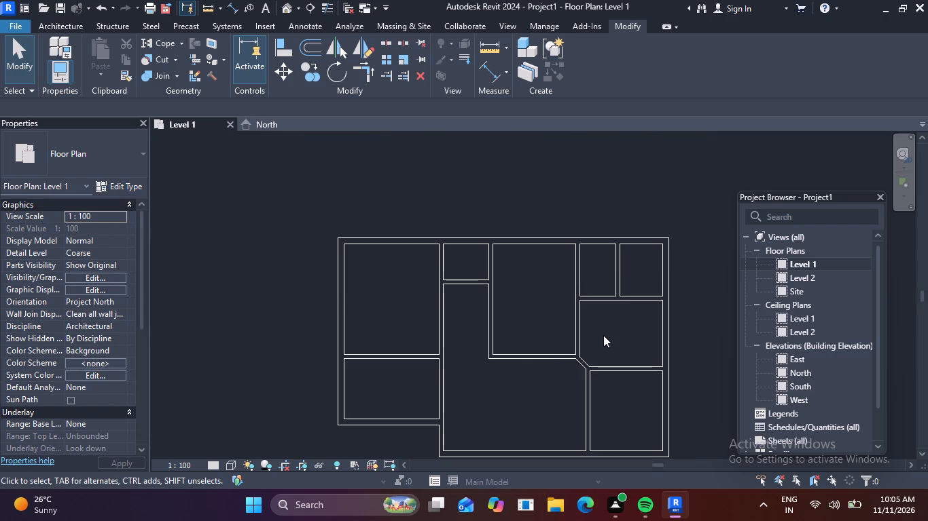
scroll(510, 362, down, 2)
key(Escape)
key(Escape)
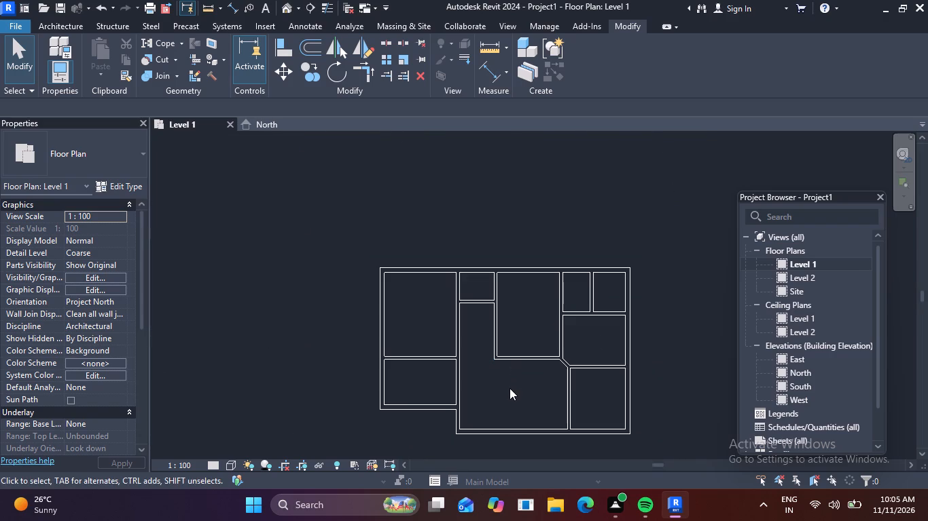
middle_drag(496, 358, 488, 309)
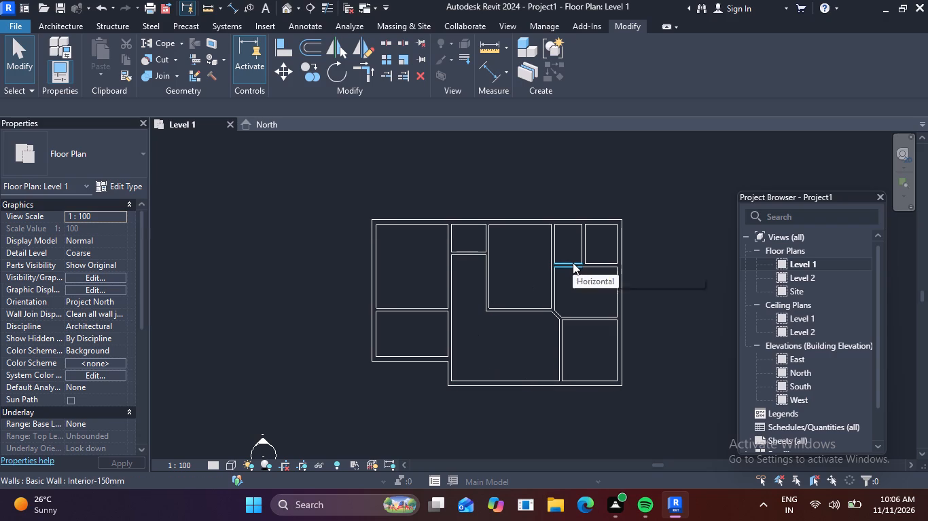
key(Escape)
Place two M_Single-Flush 0915 x 2134mm doors in the west rooms' shared east wall, 0.1 m either side of their partition, swinging into the rooms.
click(50, 24)
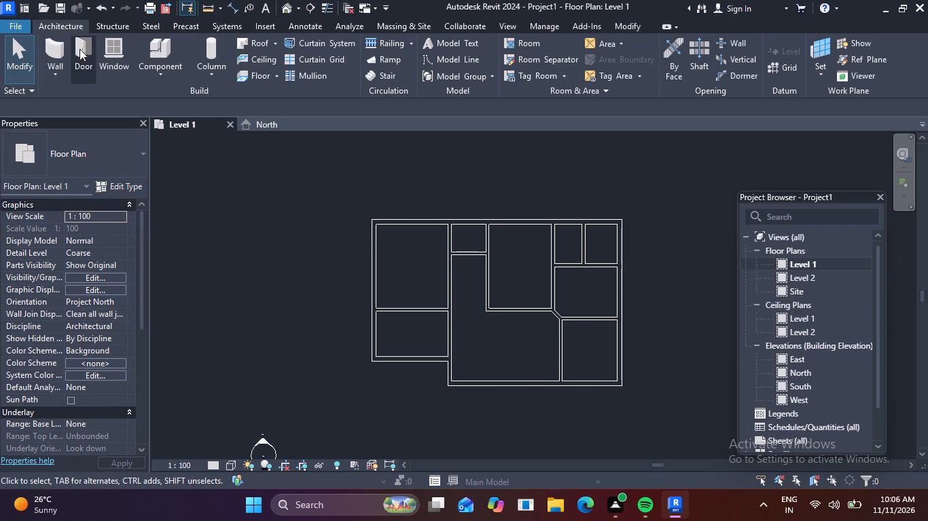
click(86, 52)
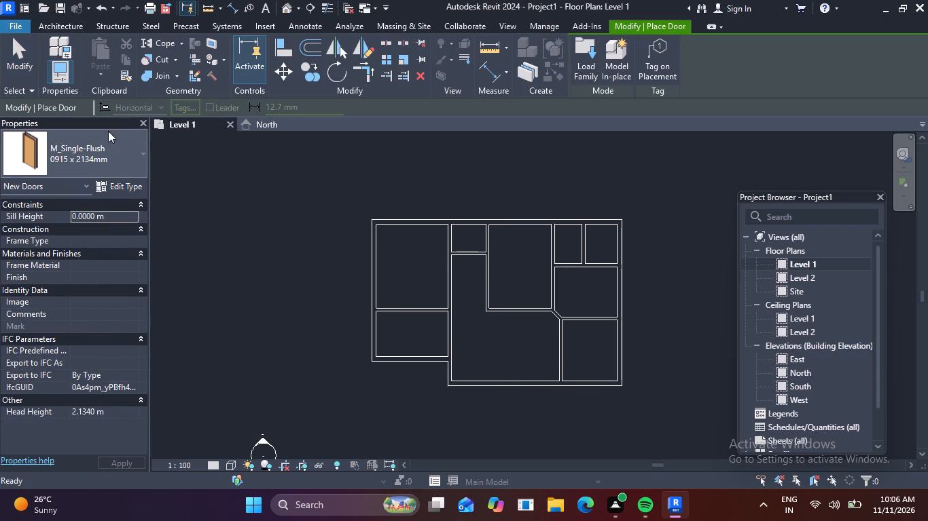
click(140, 156)
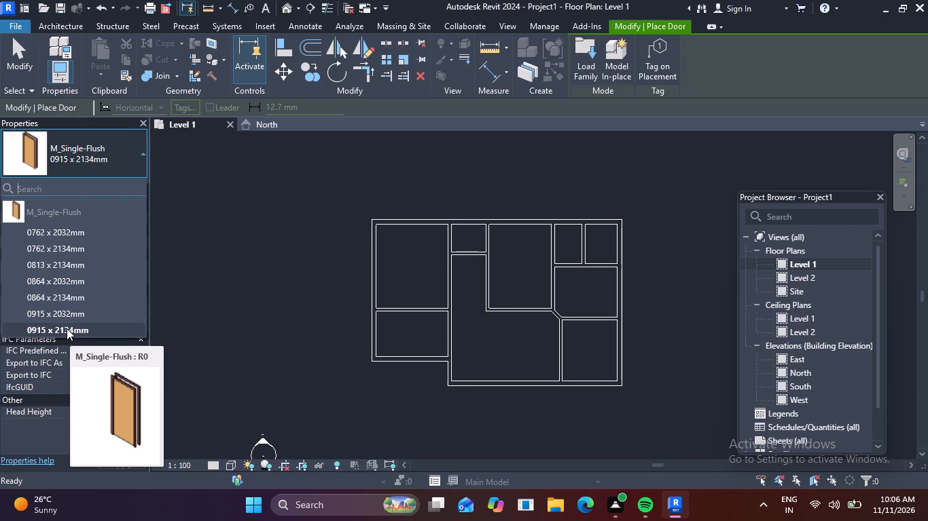
click(67, 328)
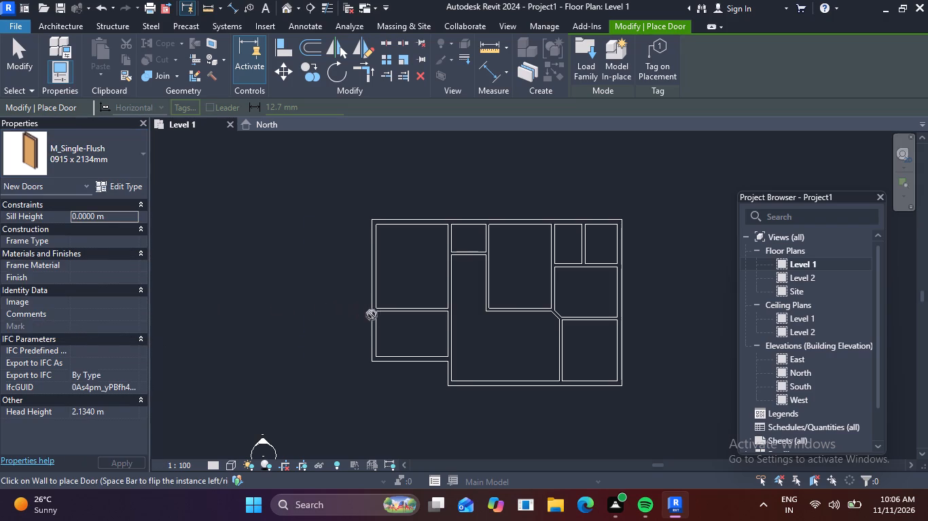
scroll(450, 324, up, 6)
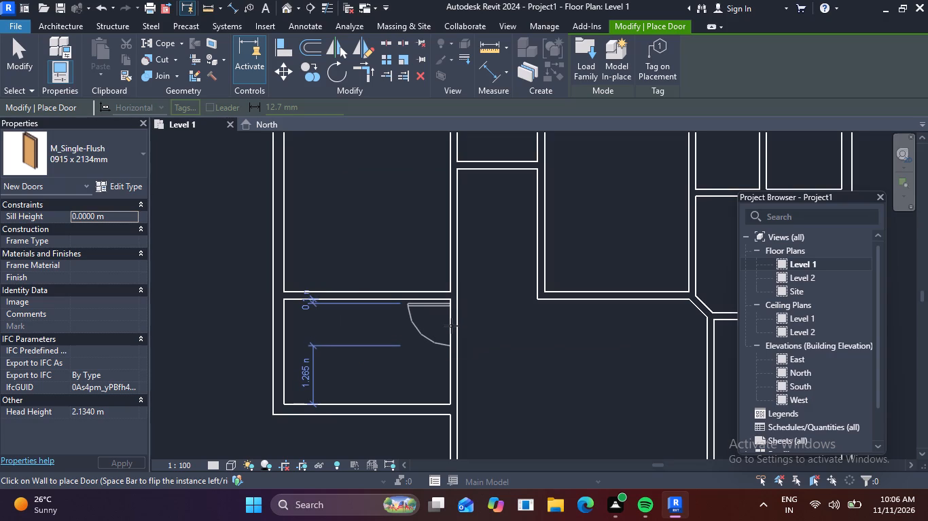
click(451, 326)
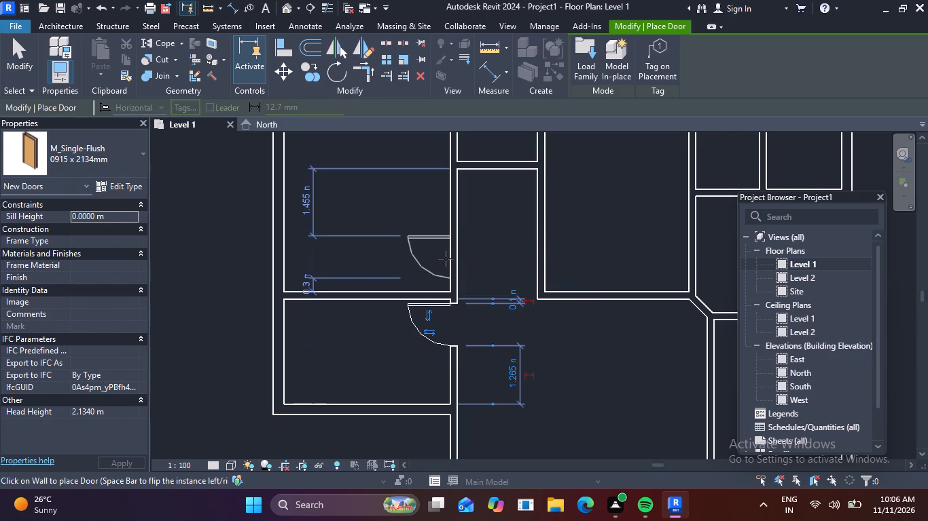
key(space)
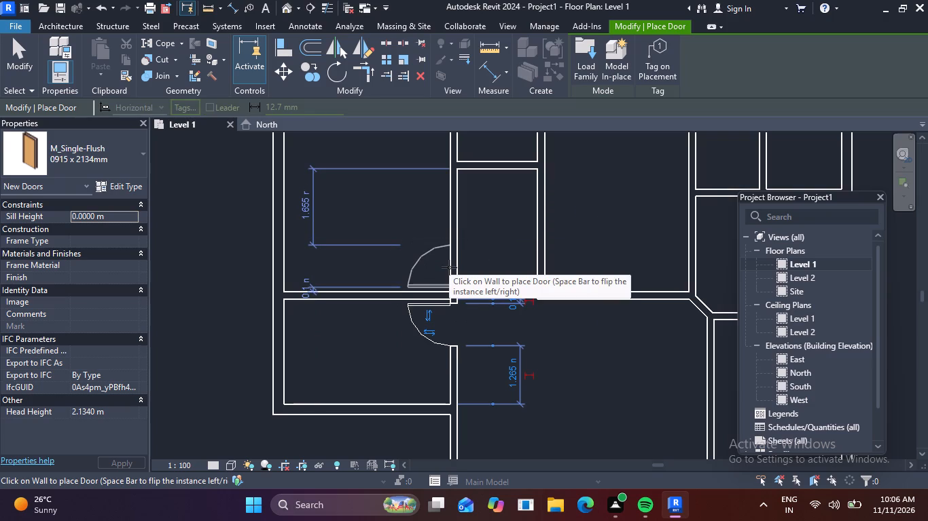
click(449, 267)
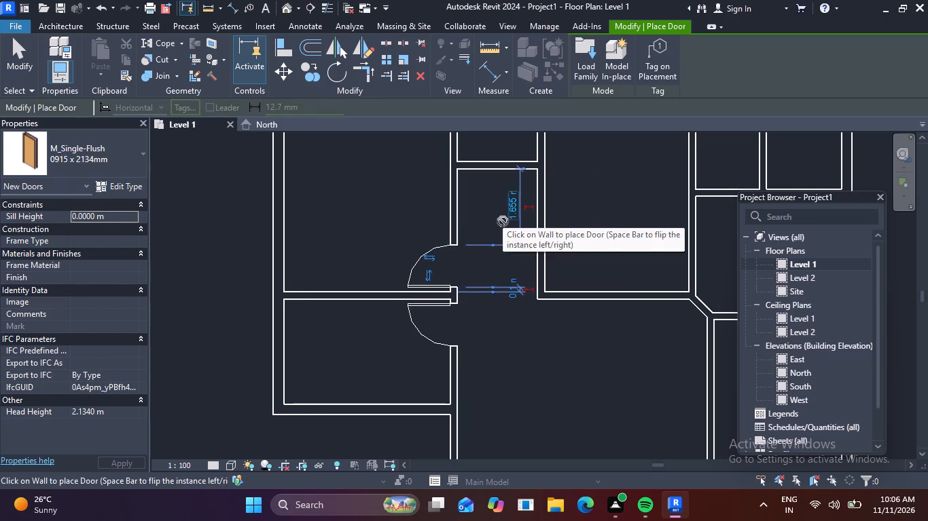
scroll(503, 214, down, 3)
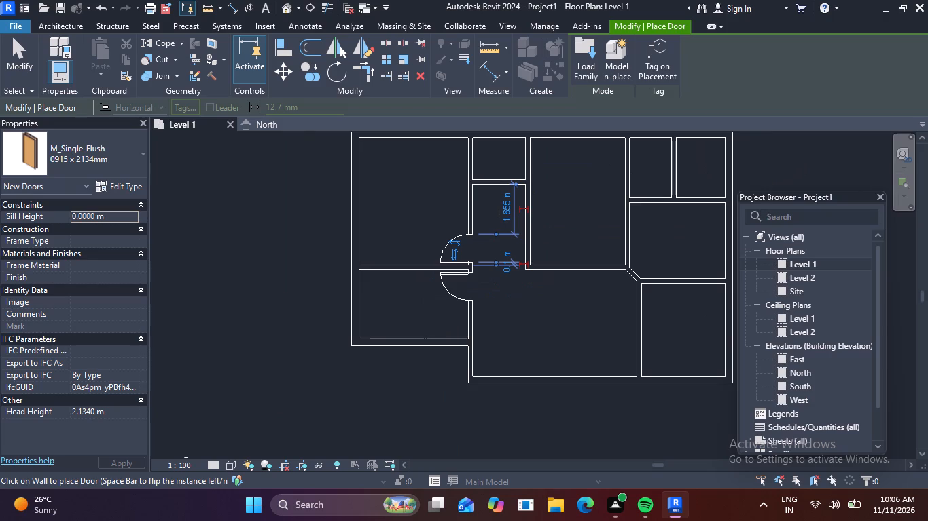
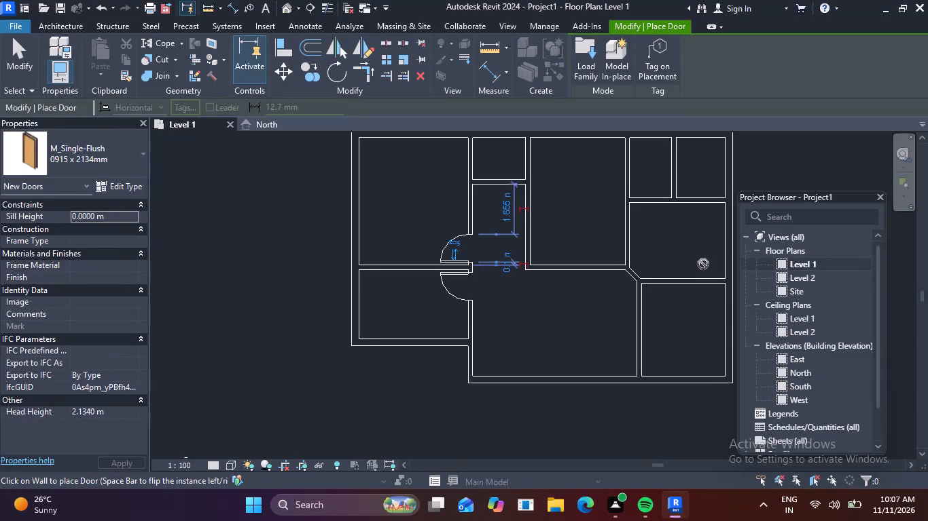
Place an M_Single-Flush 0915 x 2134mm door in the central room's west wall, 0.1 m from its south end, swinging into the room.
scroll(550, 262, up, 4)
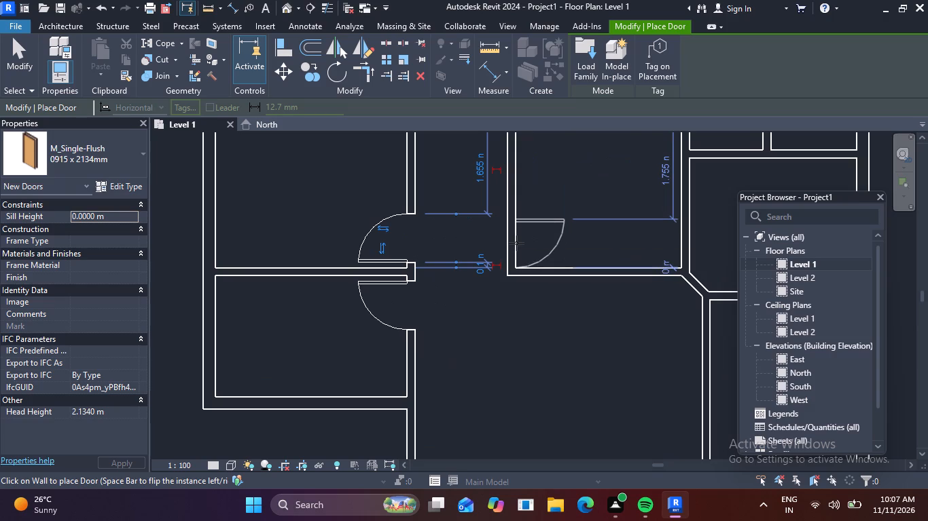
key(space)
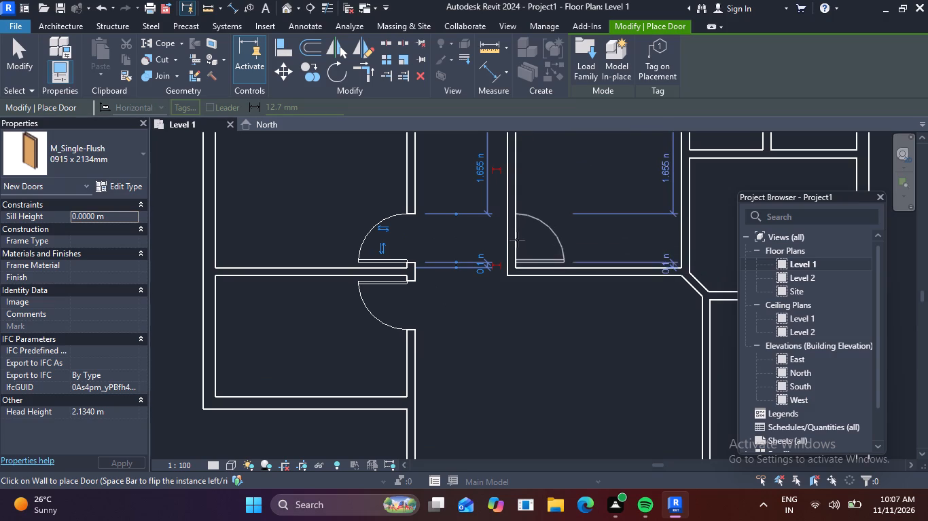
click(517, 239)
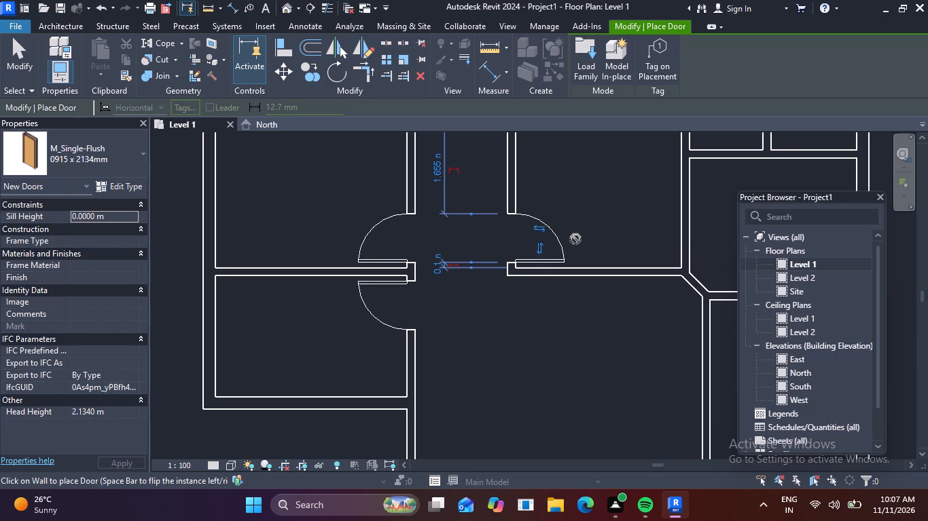
Turn on Tag on Placement for new doors.
click(652, 57)
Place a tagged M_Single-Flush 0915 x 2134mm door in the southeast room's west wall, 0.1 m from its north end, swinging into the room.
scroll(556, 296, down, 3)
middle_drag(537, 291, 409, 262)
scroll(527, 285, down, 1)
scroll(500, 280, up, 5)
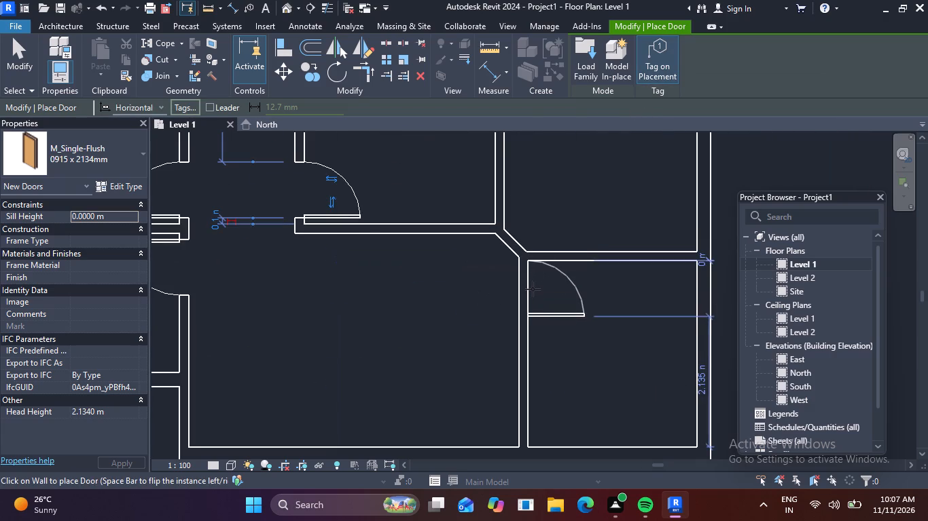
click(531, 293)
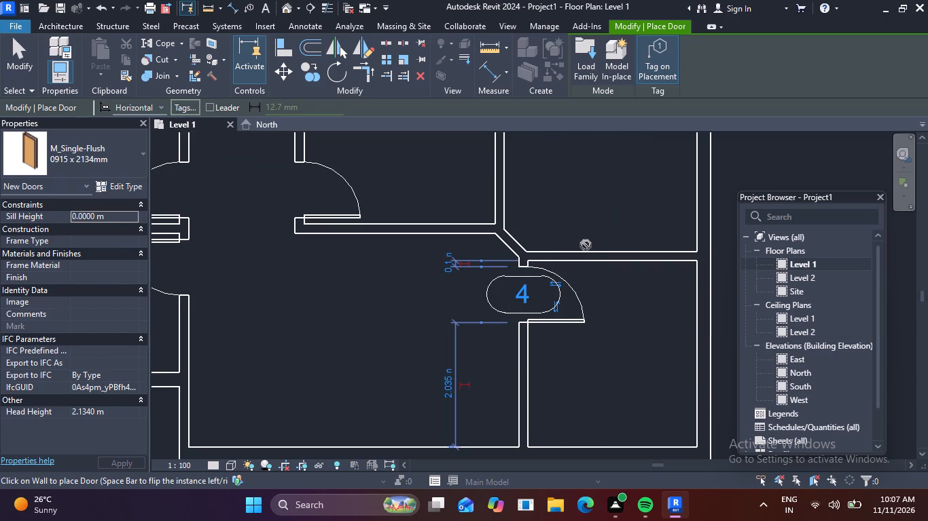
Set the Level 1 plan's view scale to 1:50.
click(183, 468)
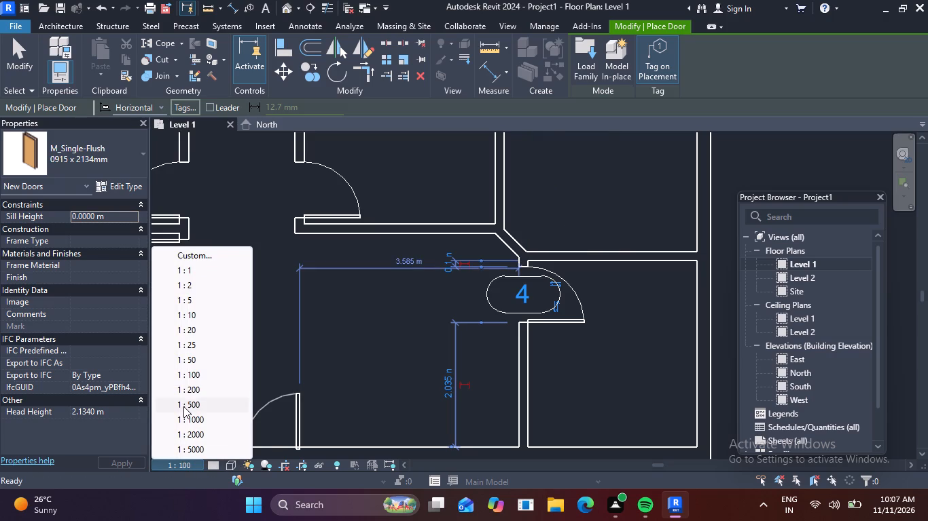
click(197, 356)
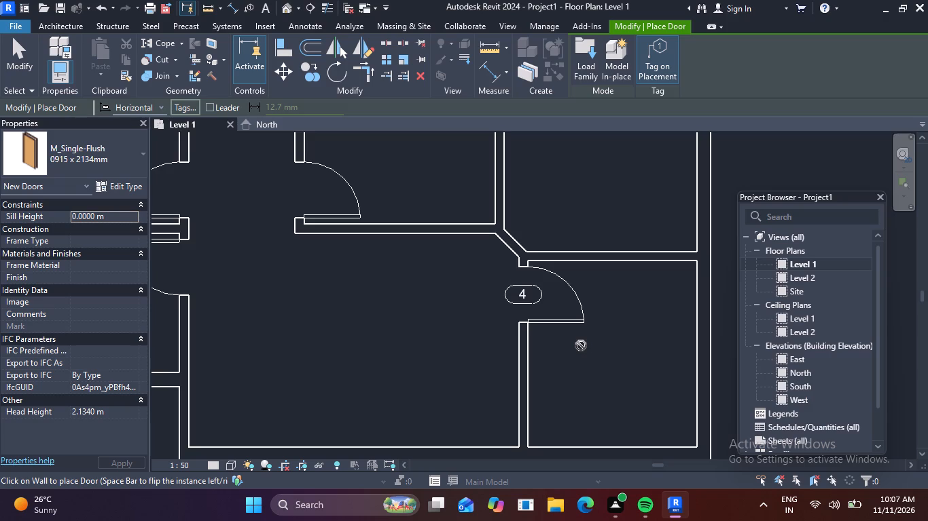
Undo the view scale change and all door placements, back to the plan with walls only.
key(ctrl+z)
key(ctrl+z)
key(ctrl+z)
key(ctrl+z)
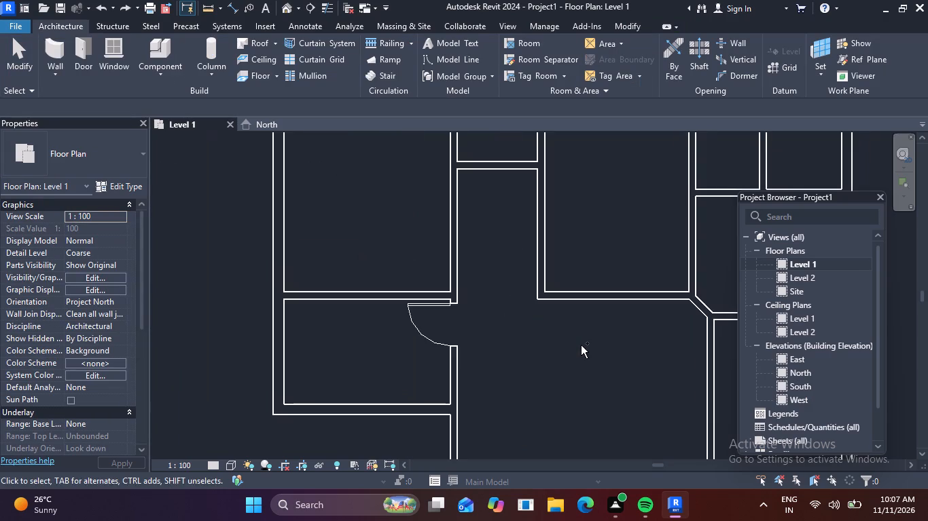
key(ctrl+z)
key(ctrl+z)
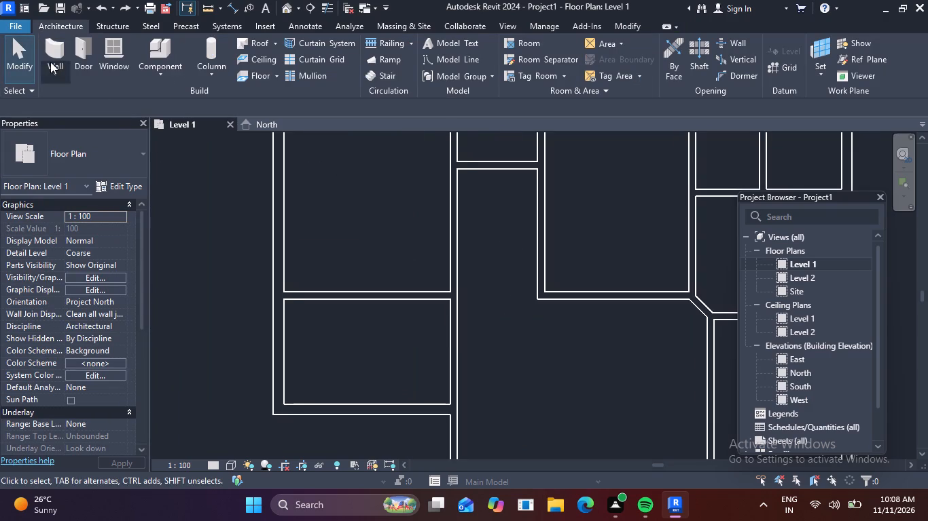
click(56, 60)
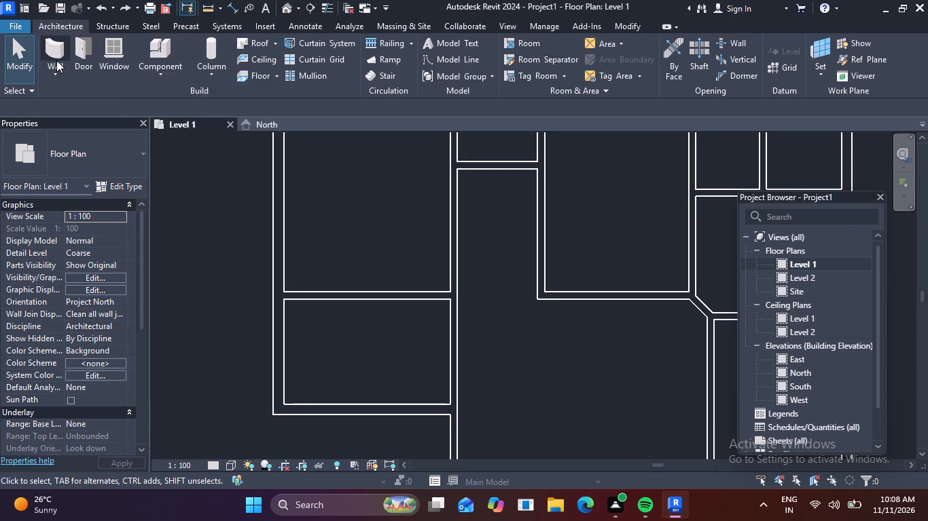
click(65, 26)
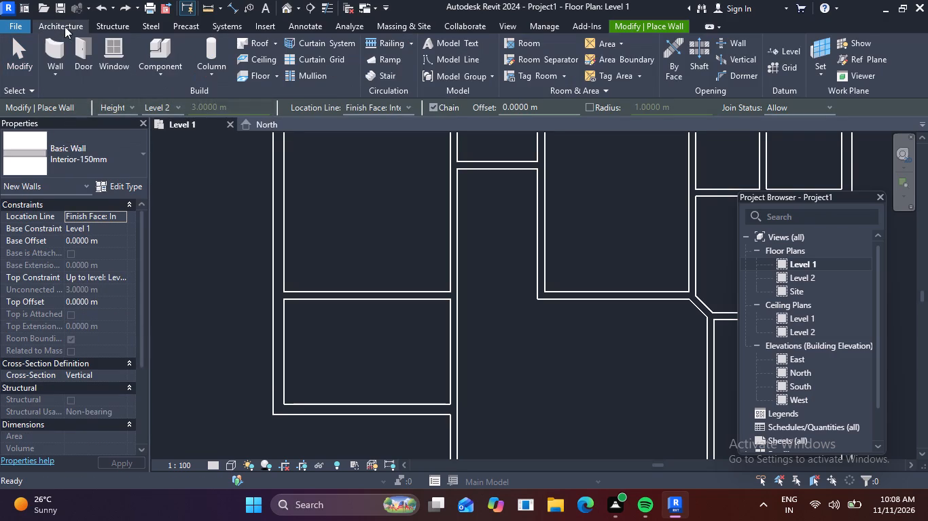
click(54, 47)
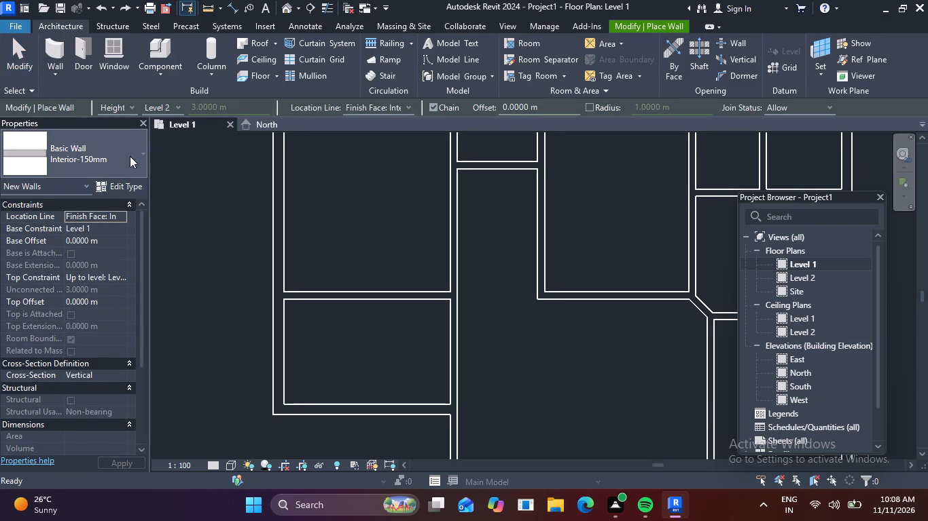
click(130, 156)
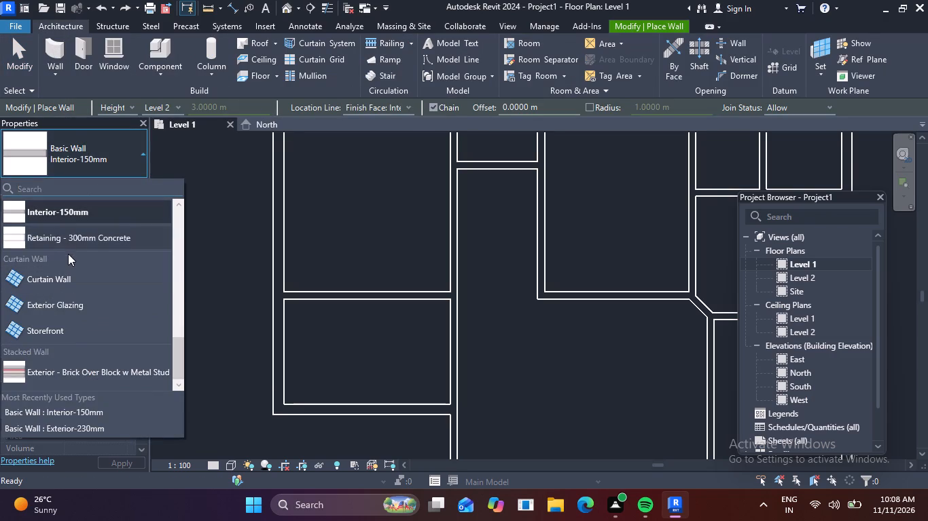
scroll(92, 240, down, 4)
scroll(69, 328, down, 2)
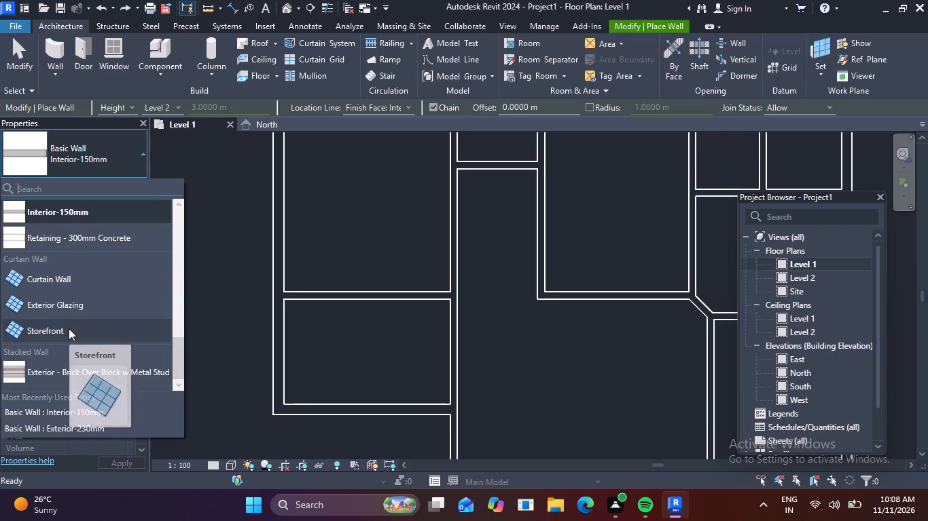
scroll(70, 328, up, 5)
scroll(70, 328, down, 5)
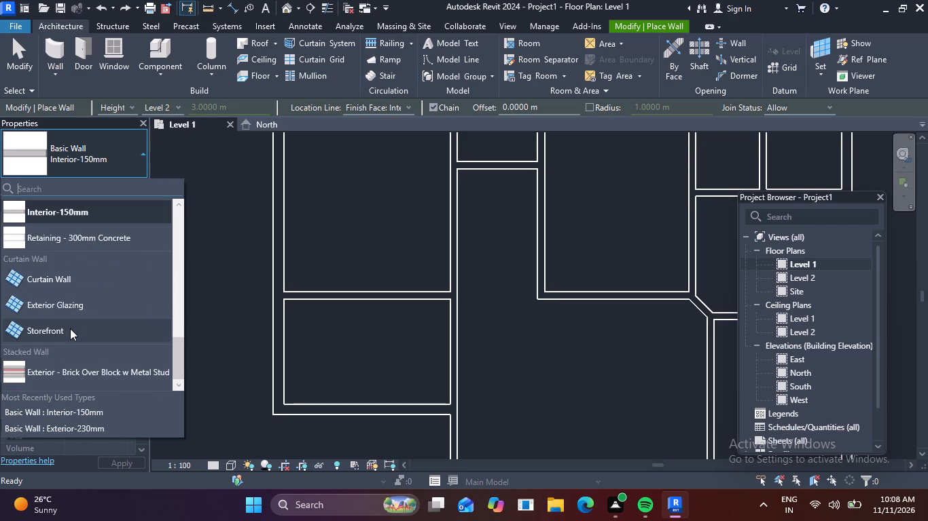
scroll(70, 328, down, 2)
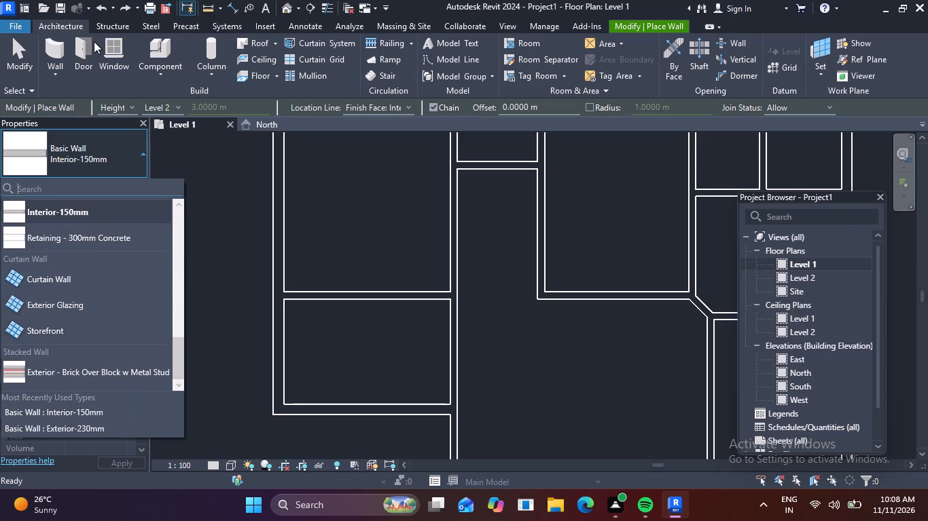
Place three tagged M_Single-Flush 0915 x 2134mm doors swinging inward: one either side of the west rooms' partition and one at the central room's southwest corner.
click(94, 41)
click(134, 158)
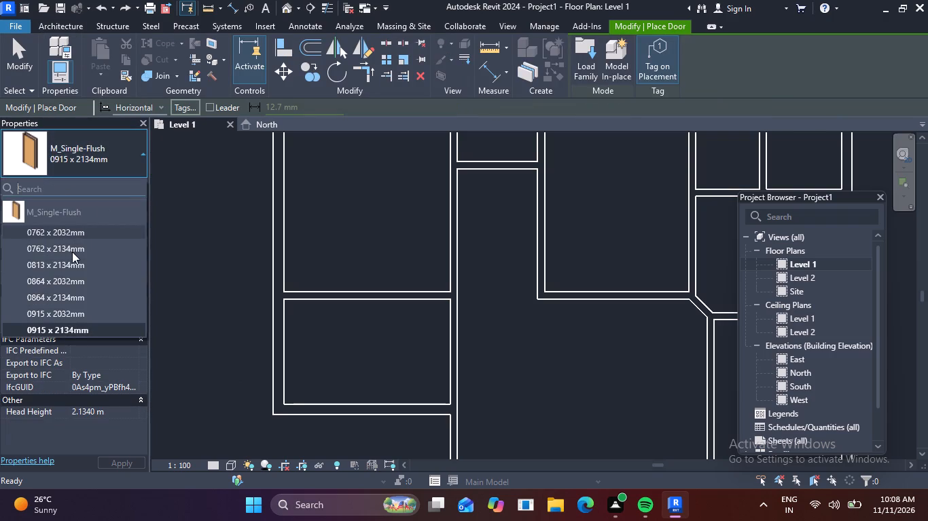
scroll(71, 254, down, 6)
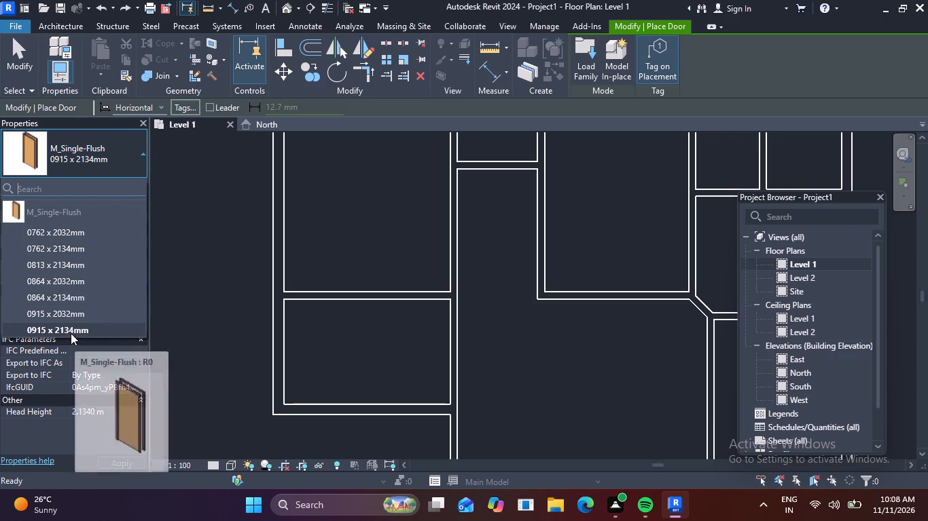
click(68, 326)
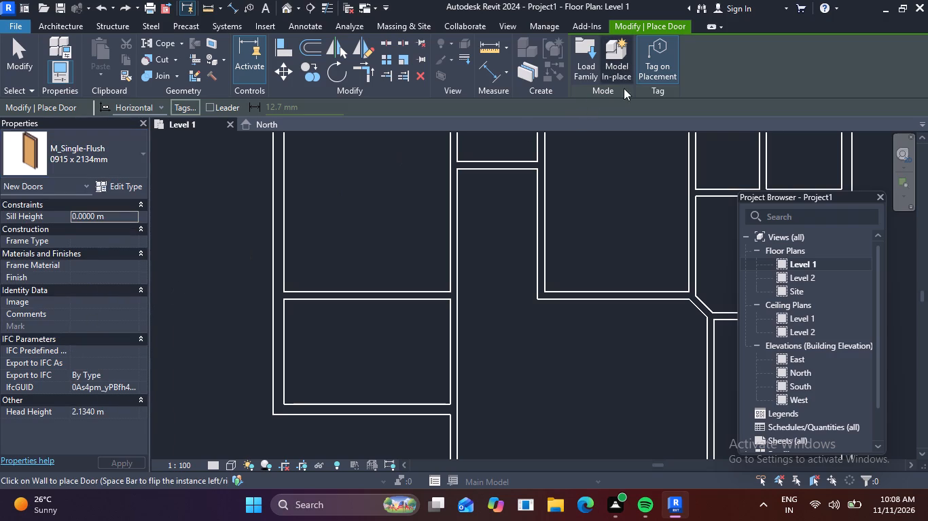
click(444, 322)
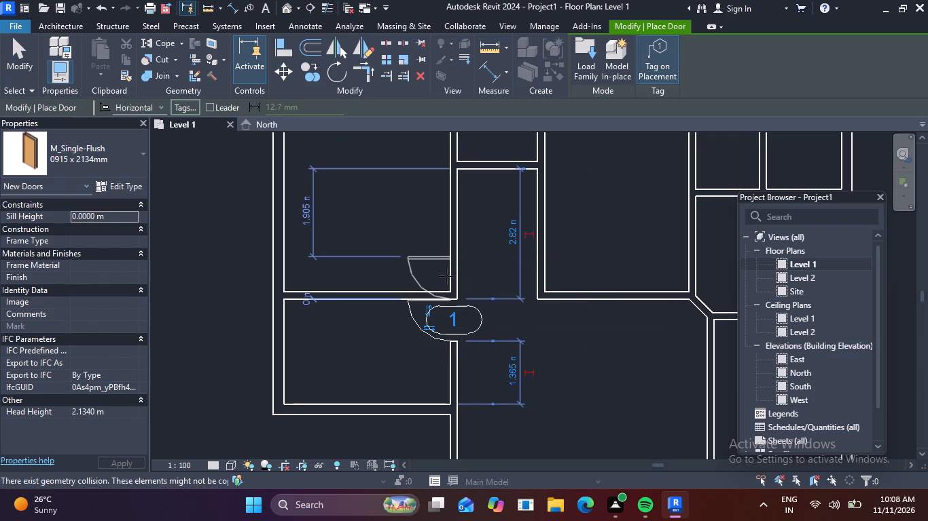
key(space)
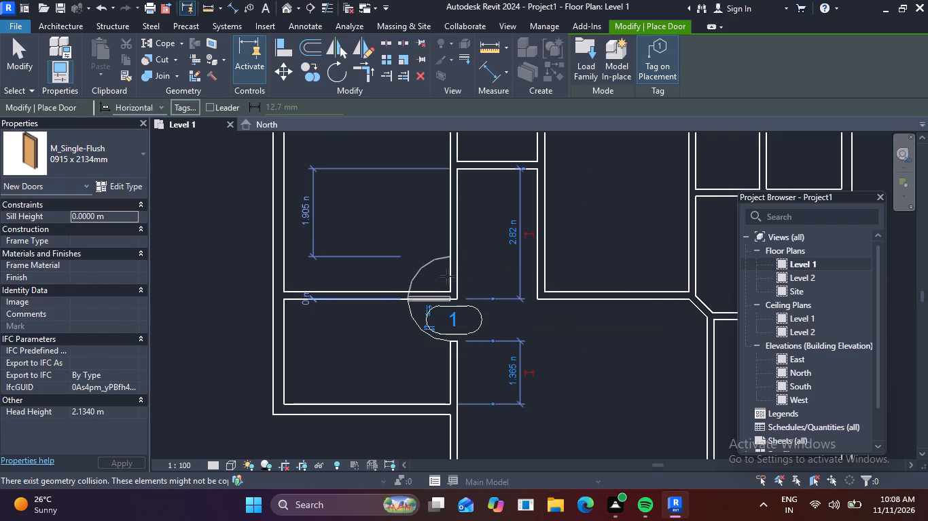
click(448, 269)
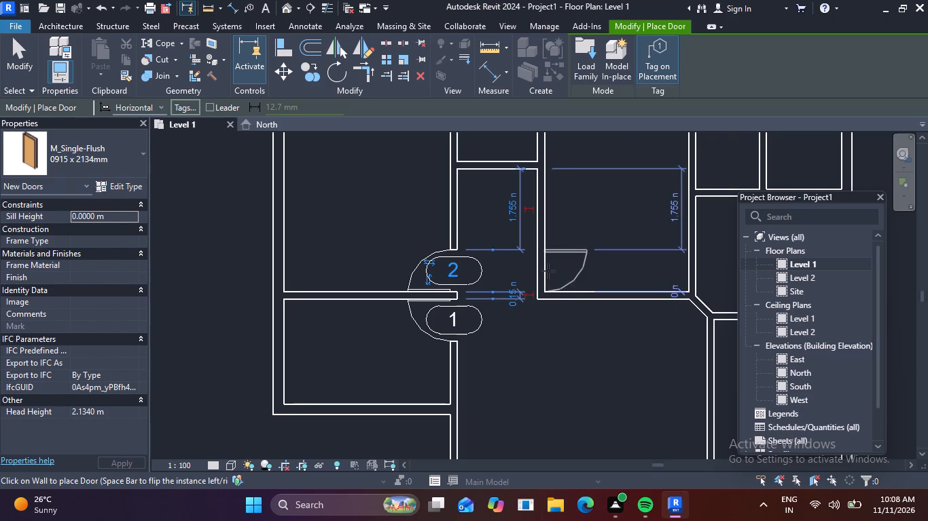
key(space)
click(548, 271)
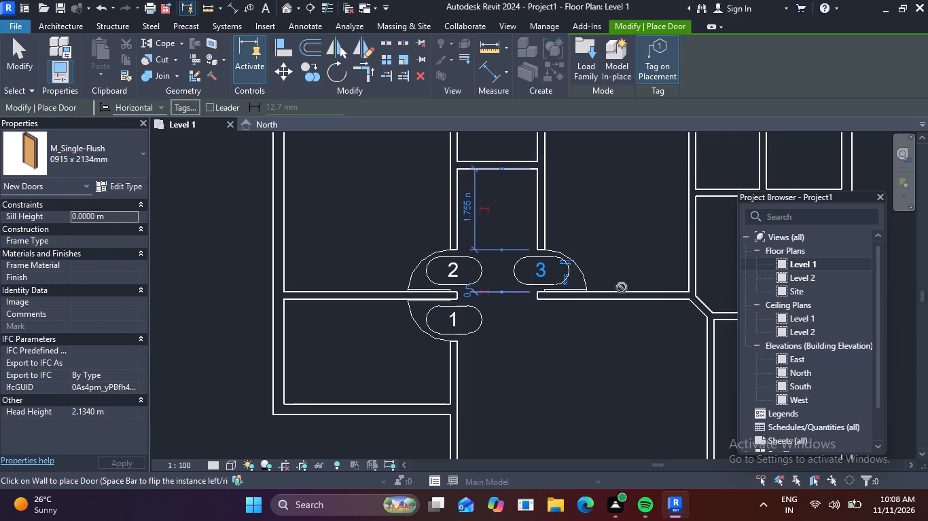
Place tagged 0915 x 2134mm doors at the southeast room's northwest corner: one in its west wall swinging in, one in its north wall swinging north.
scroll(585, 327, down, 3)
middle_drag(577, 345, 391, 305)
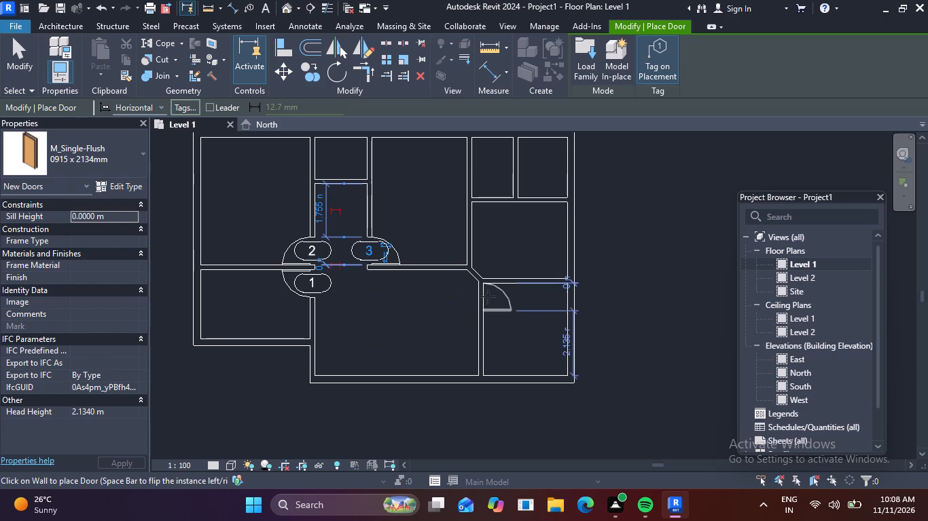
key(space)
scroll(479, 304, up, 2)
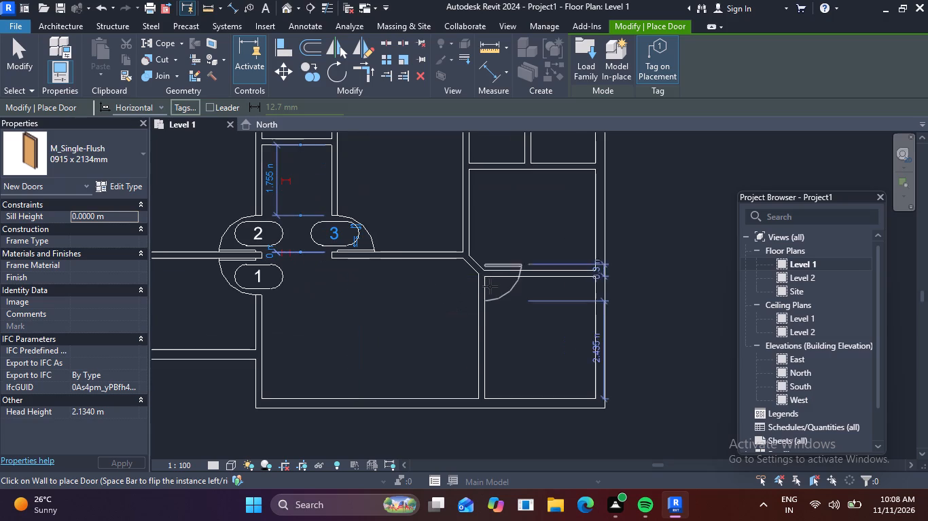
scroll(488, 289, up, 2)
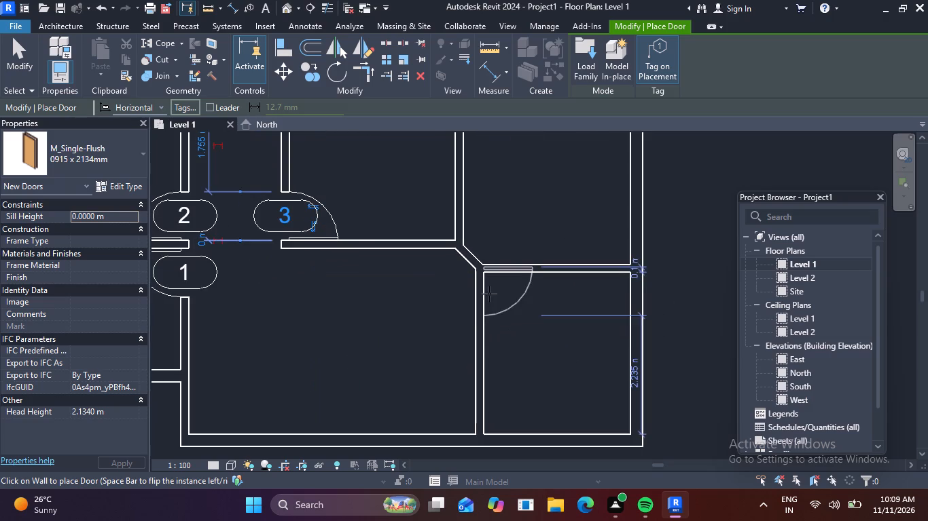
click(487, 298)
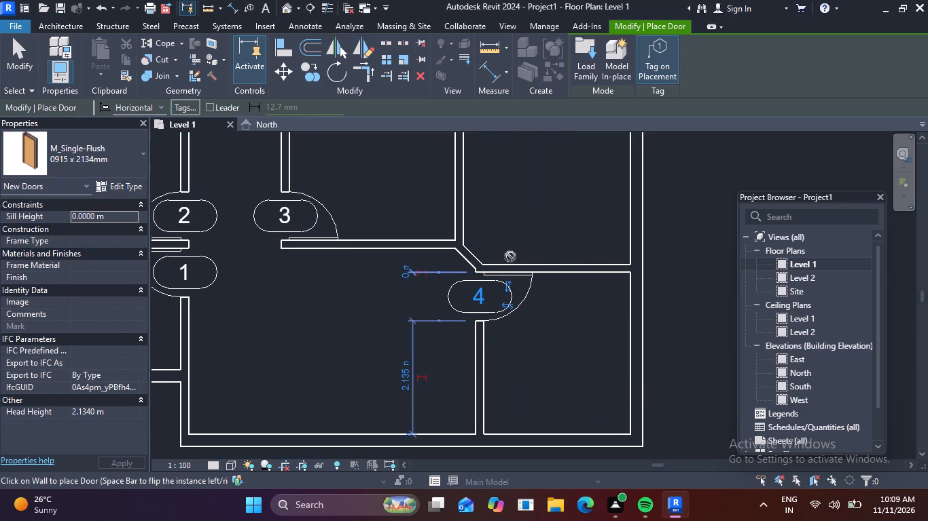
click(506, 259)
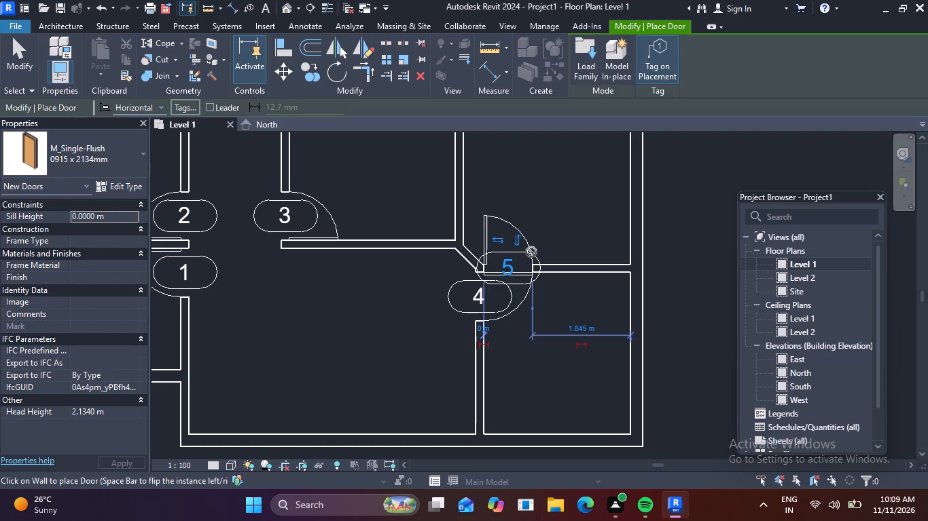
Place a tagged M_Single-Flush 0762 x 2134mm door at the north end of the small north-central room's west wall, swinging into that room.
click(142, 157)
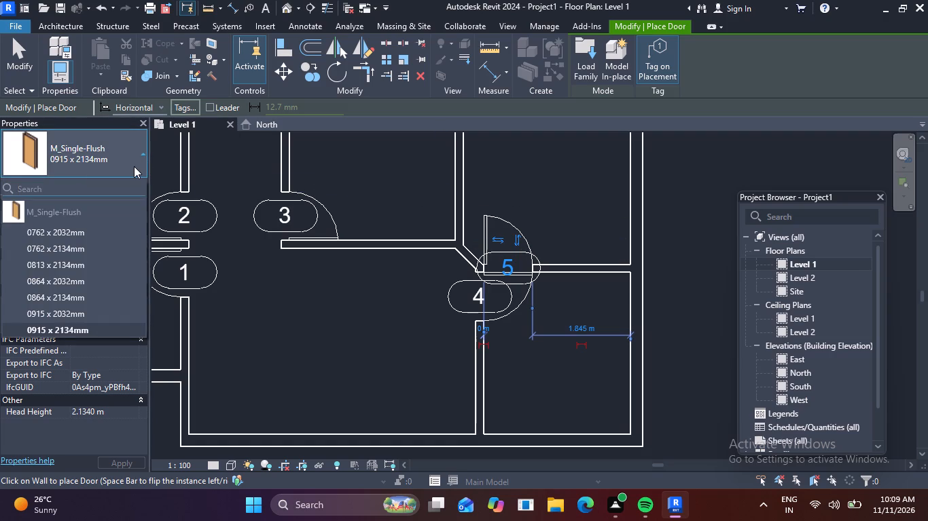
click(136, 149)
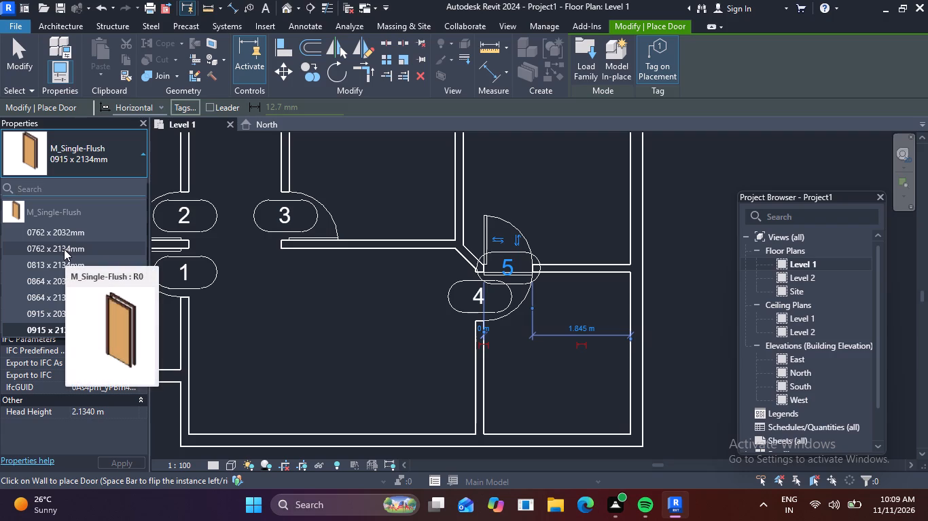
scroll(68, 249, down, 3)
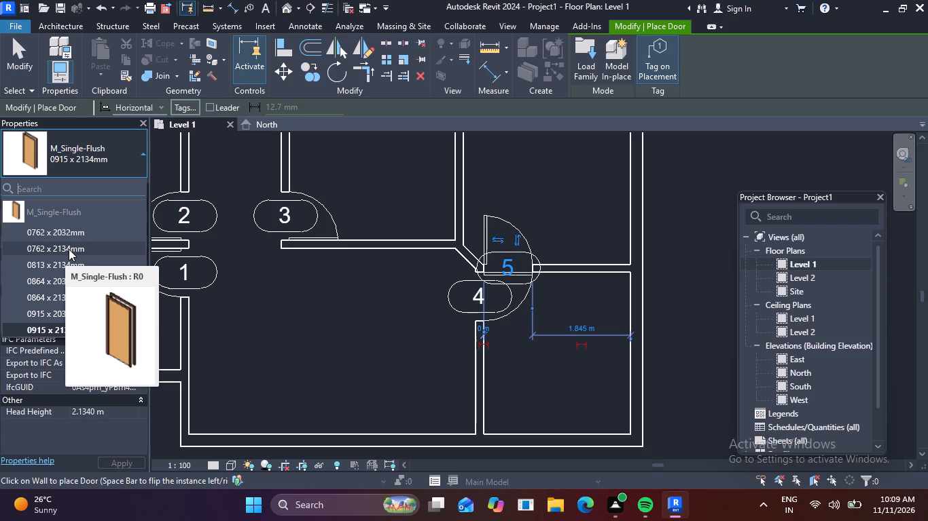
click(69, 249)
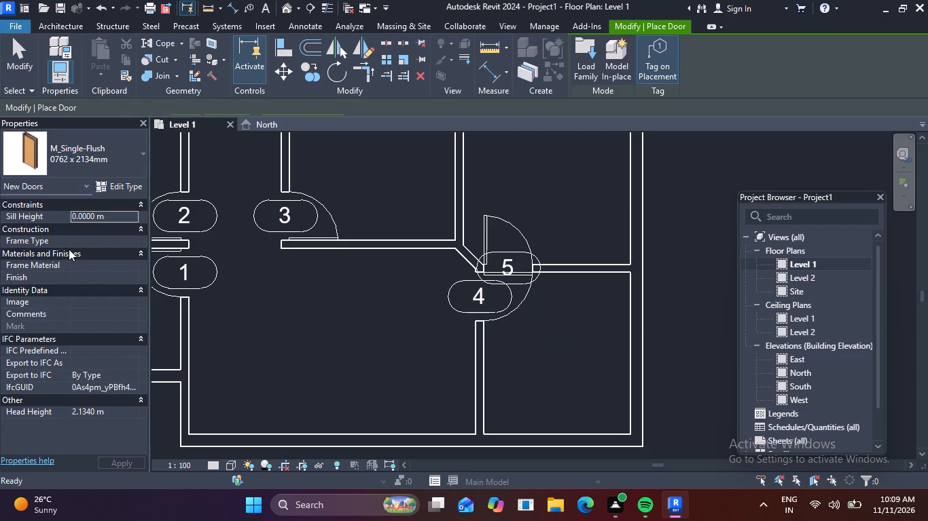
middle_drag(378, 182, 406, 404)
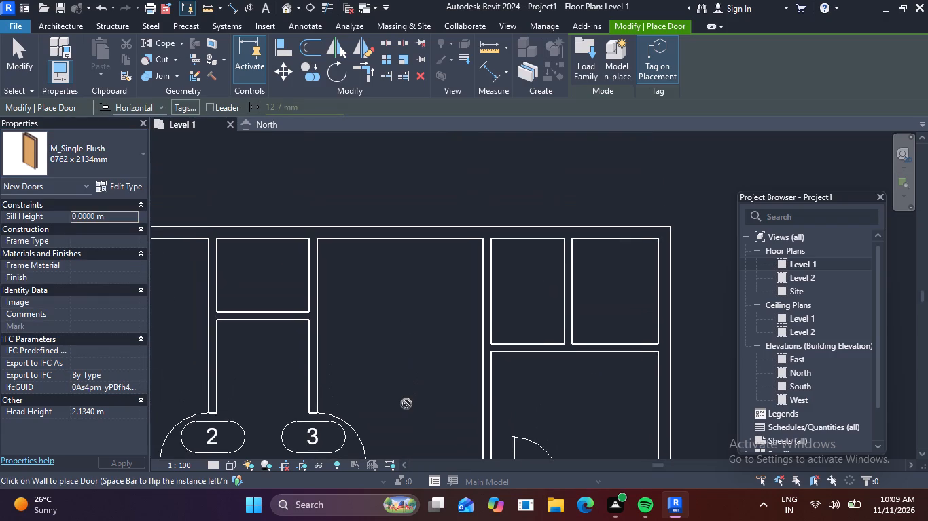
middle_drag(384, 364, 566, 403)
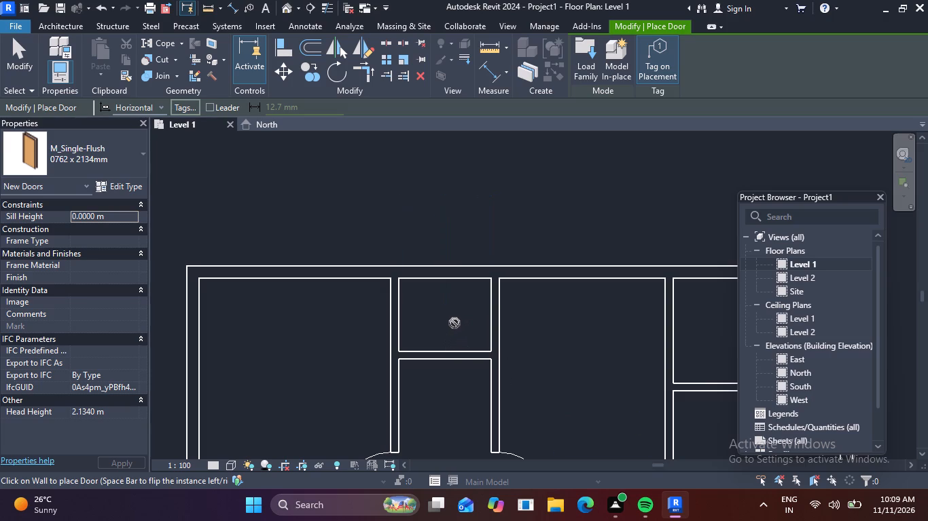
key(space)
click(398, 299)
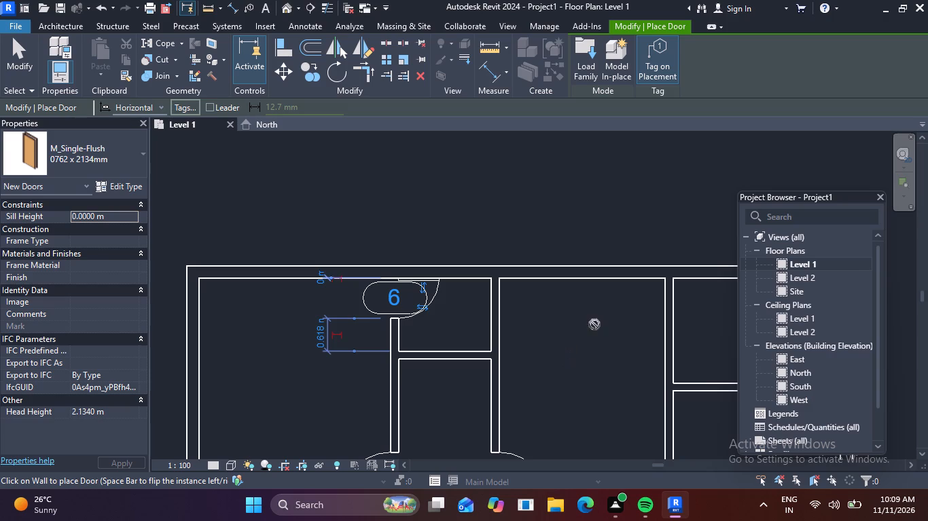
Place tagged 0762 x 2134mm doors swinging into the two small northeast rooms: north end of the first's west wall, east end of the corner room's south wall.
scroll(563, 335, down, 1)
middle_drag(559, 337, 488, 337)
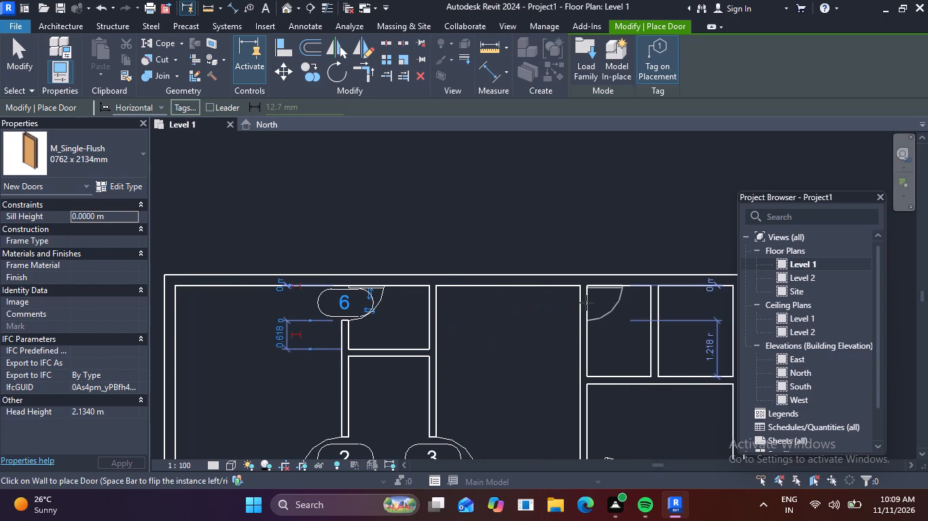
click(587, 303)
scroll(621, 341, down, 2)
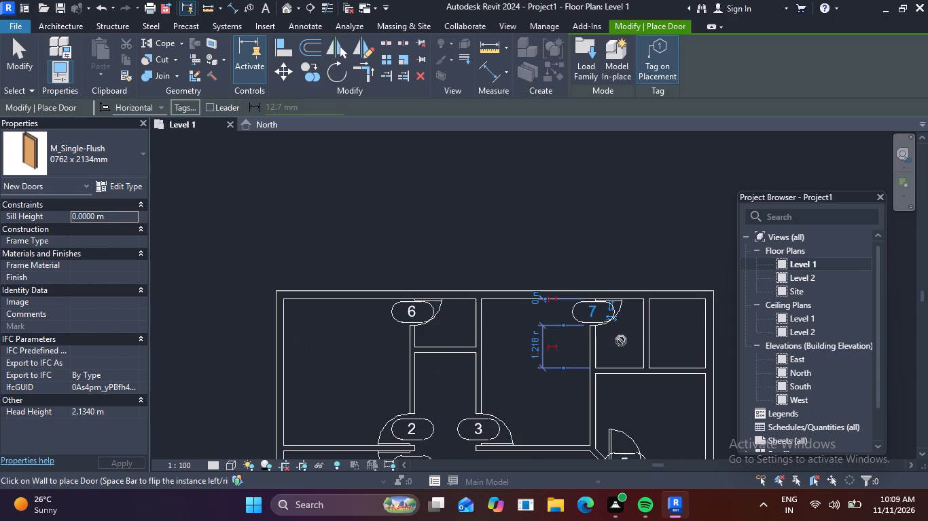
middle_drag(621, 341, 433, 294)
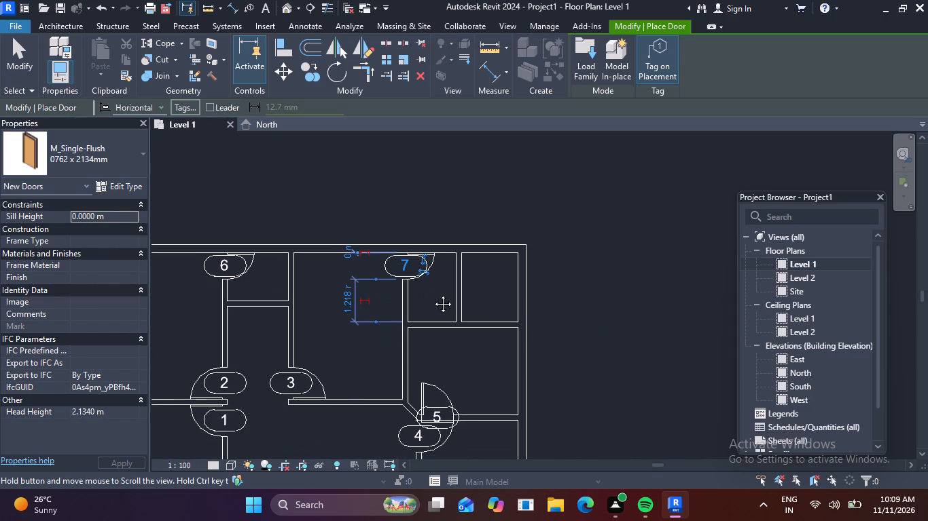
middle_drag(433, 294, 433, 293)
key(space)
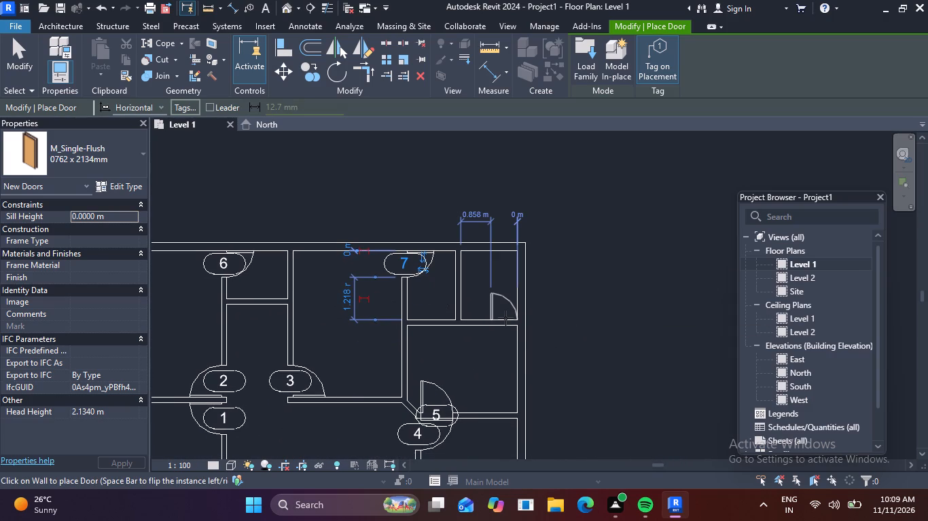
click(505, 318)
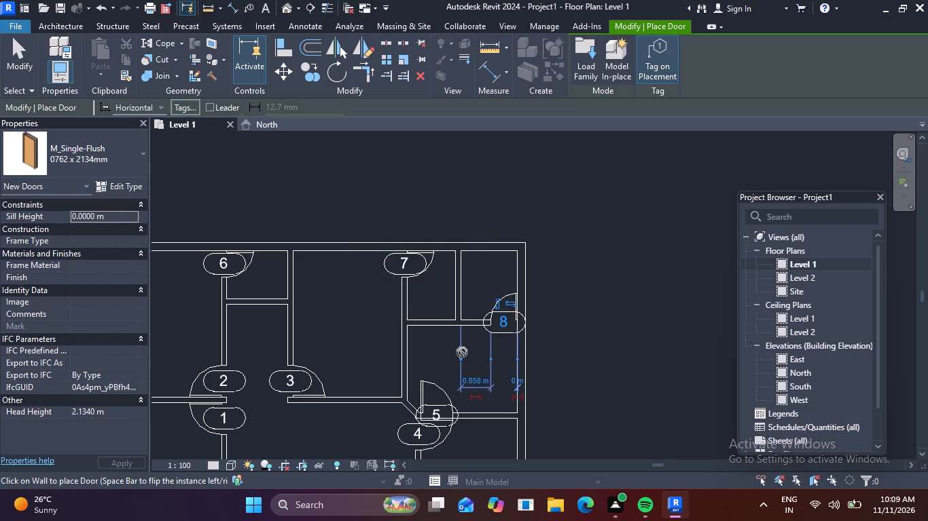
scroll(475, 354, down, 7)
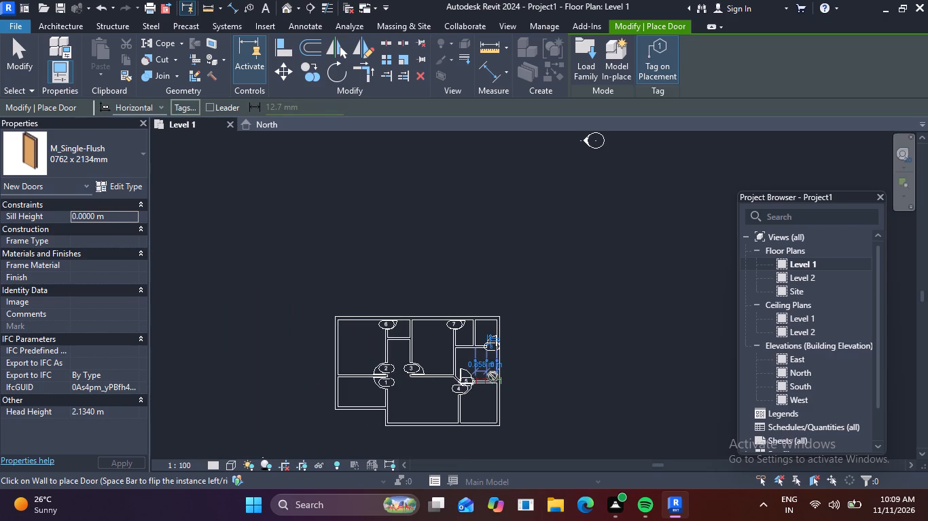
scroll(454, 387, down, 2)
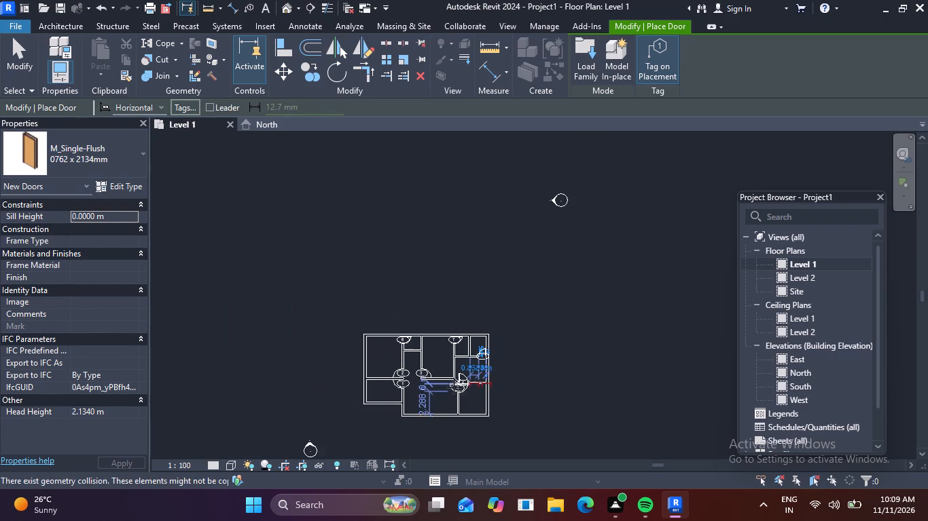
middle_drag(454, 395, 467, 349)
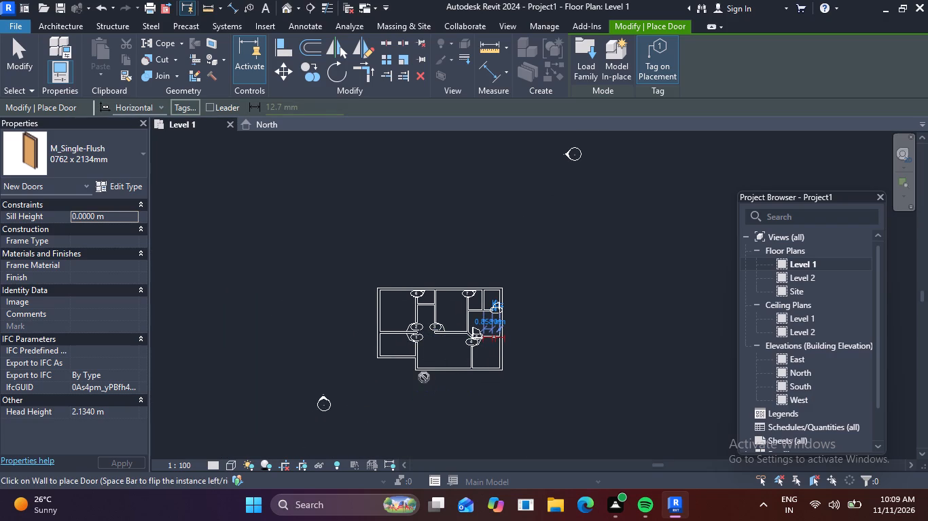
key(Escape)
key(Escape)
Duplicate the M_Single-Flush 0762 x 2134mm door type as a new type named 1000 X 2100 mm.
scroll(425, 360, up, 5)
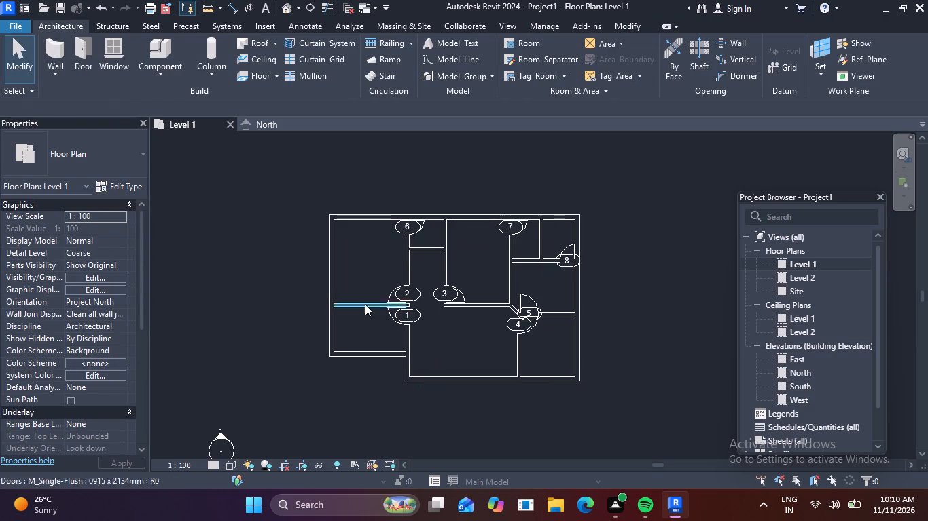
click(86, 47)
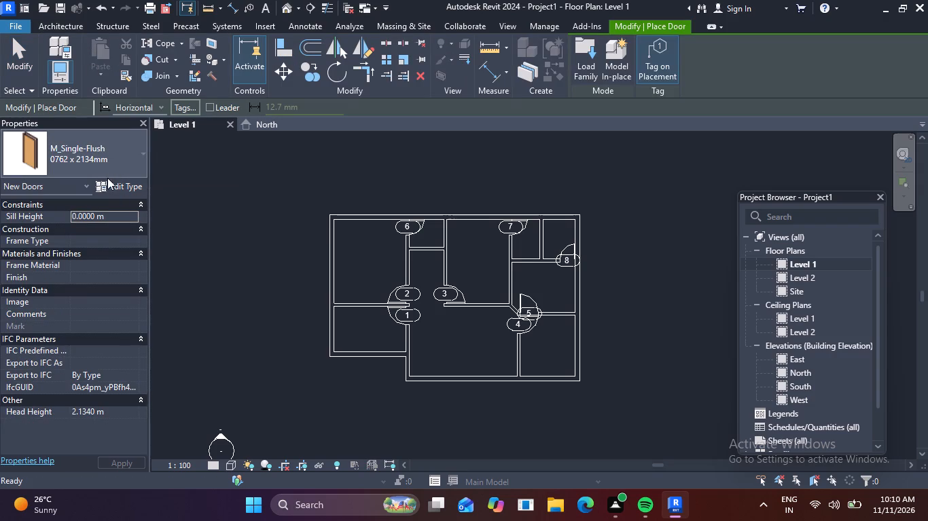
click(113, 186)
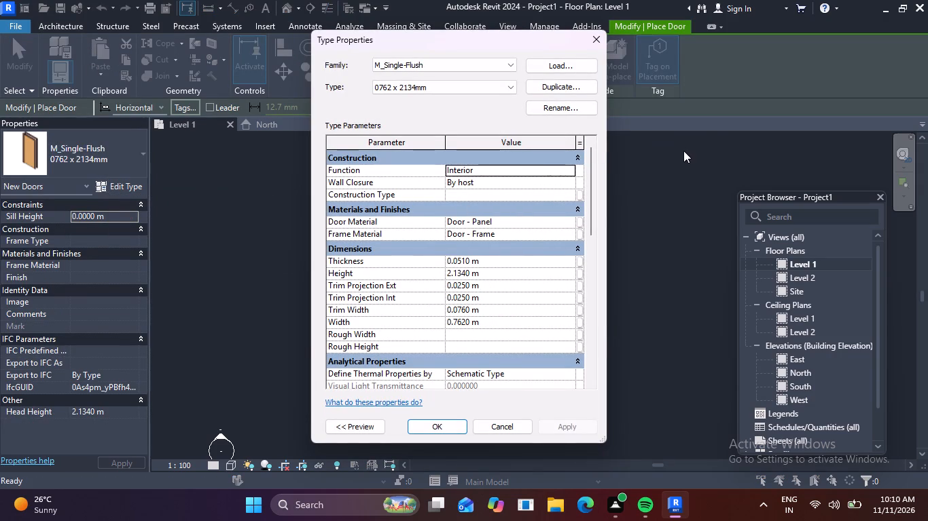
click(574, 88)
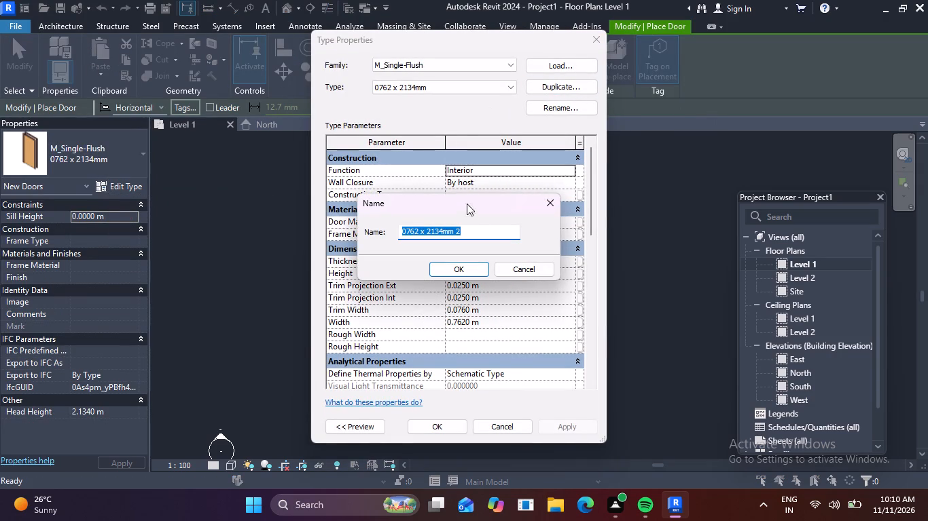
click(477, 232)
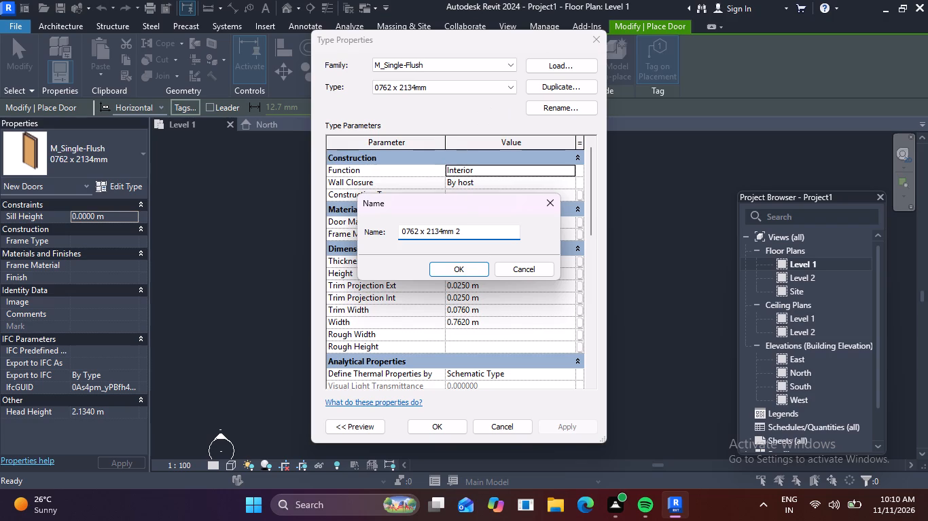
key(BackSpace)
key(BackSpace)
key(BackSpace)
key(BackSpace)
key(BackSpace)
key(BackSpace)
key(BackSpace)
key(BackSpace)
key(BackSpace)
key(BackSpace)
key(BackSpace)
key(BackSpace)
key(BackSpace)
key(BackSpace)
key(BackSpace)
key(BackSpace)
key(BackSpace)
key(BackSpace)
key(BackSpace)
key(BackSpace)
key(BackSpace)
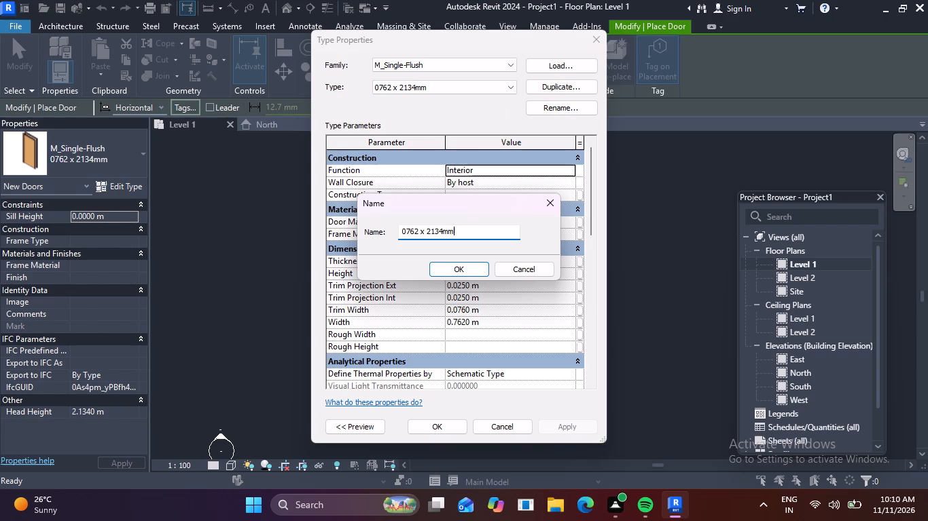
text(100)
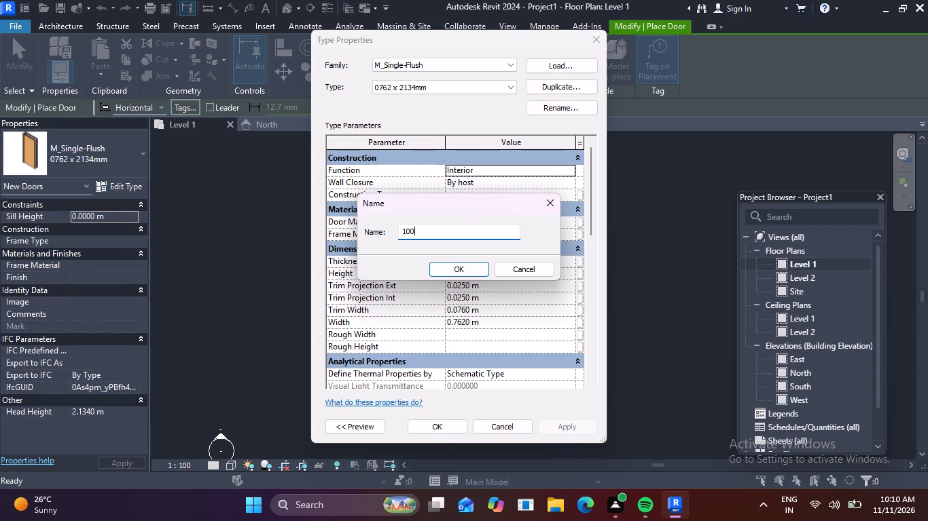
key(0)
key(space)
key(shift+x)
key(space)
text(21)
text(00)
key(space)
text(mm)
click(446, 271)
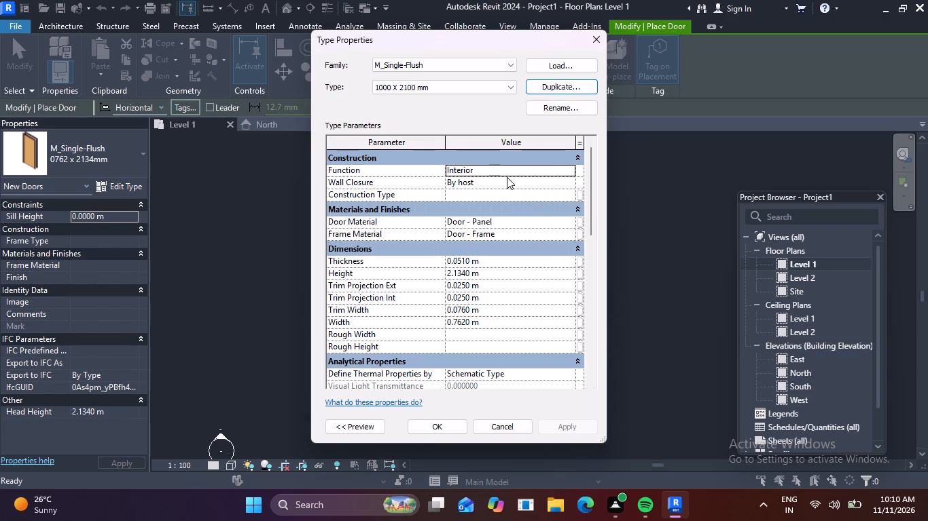
Set the 1000 X 2100 mm door type's width to 1 m and apply the type for placement.
scroll(471, 266, up, 1)
click(484, 320)
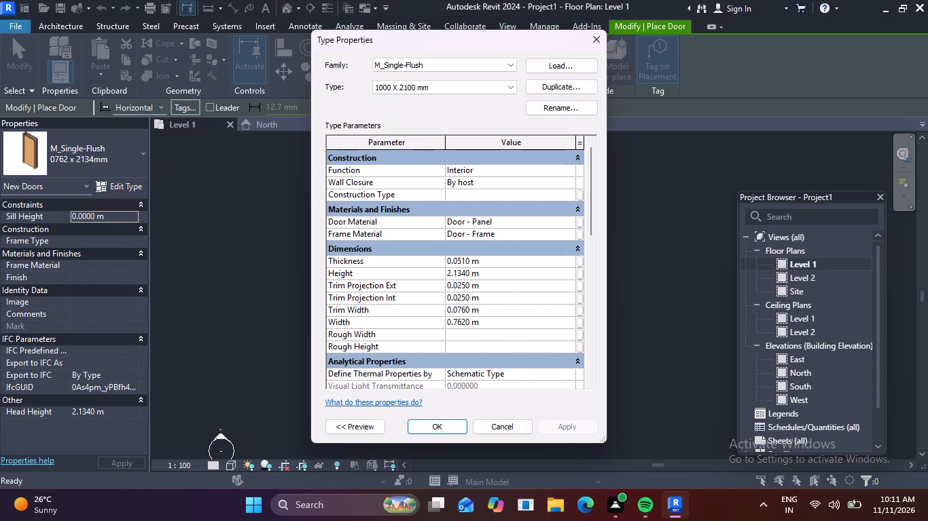
key(BackSpace)
key(BackSpace)
key(BackSpace)
key(BackSpace)
key(BackSpace)
key(BackSpace)
key(BackSpace)
key(BackSpace)
key(BackSpace)
key(BackSpace)
key(BackSpace)
key(BackSpace)
key(BackSpace)
key(BackSpace)
key(BackSpace)
key(BackSpace)
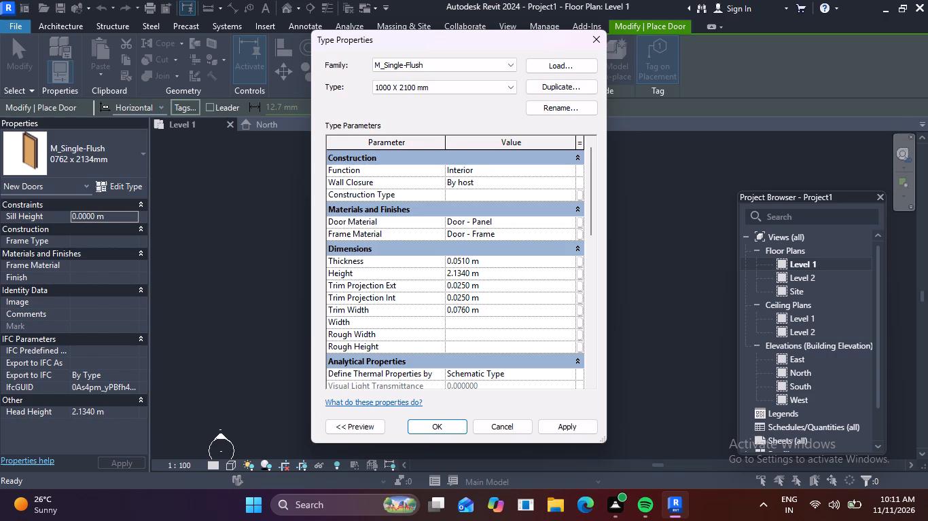
key(1)
key(Return)
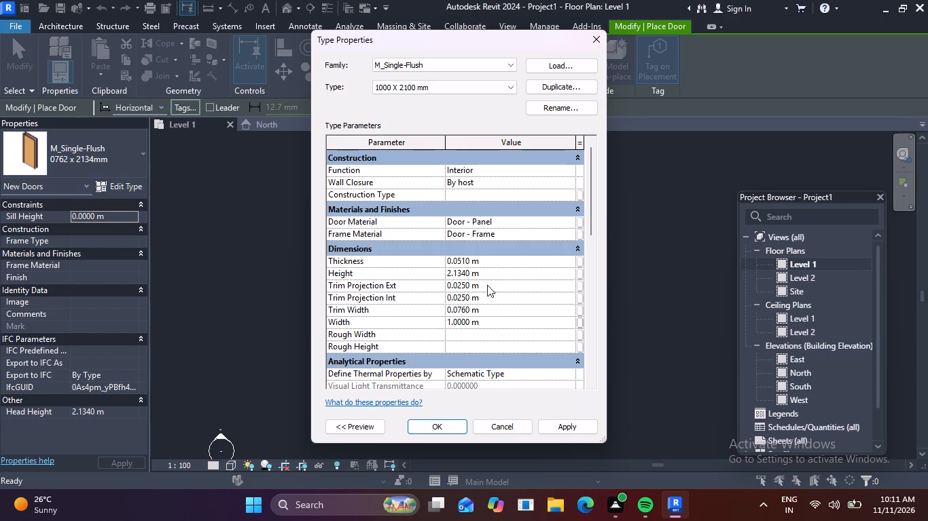
click(446, 431)
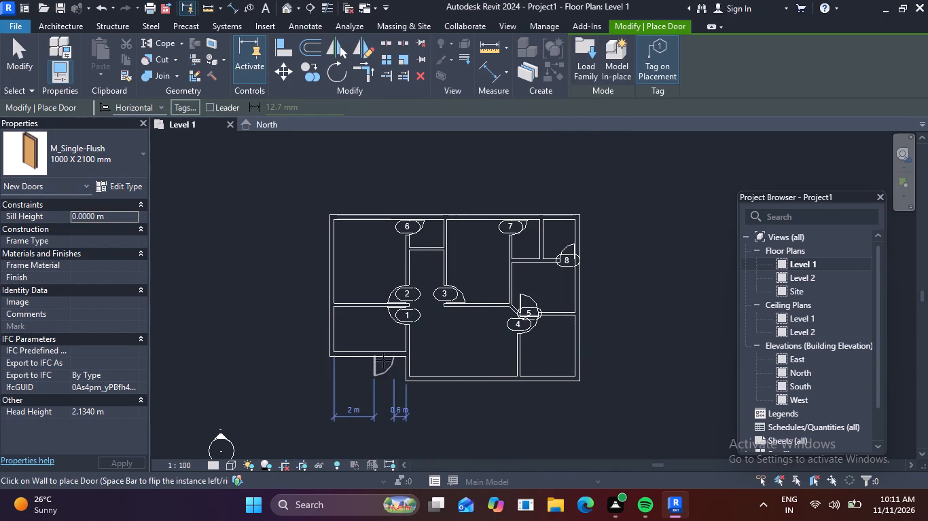
scroll(373, 354, up, 2)
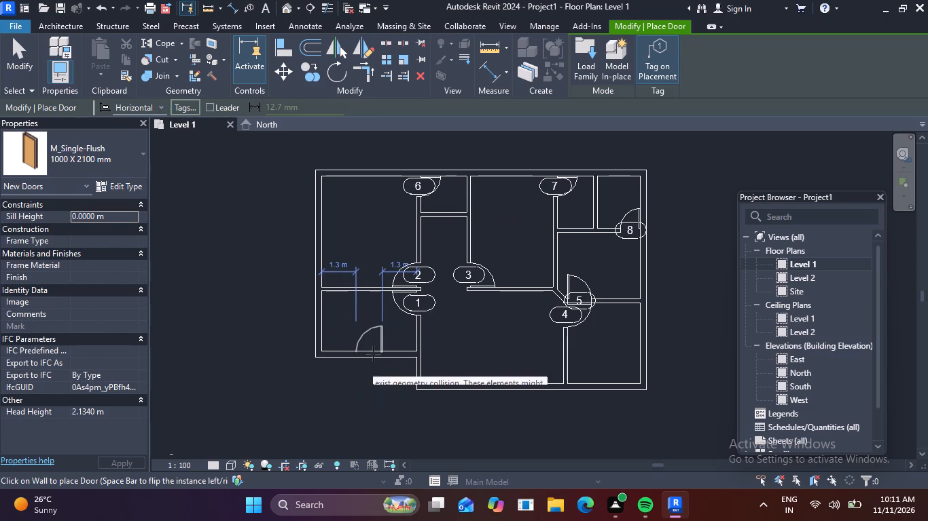
Place tagged 1000 X 2100 mm doors swinging inward: east end of the southwest room's south wall, south end of the central hall's west wall.
scroll(409, 343, up, 4)
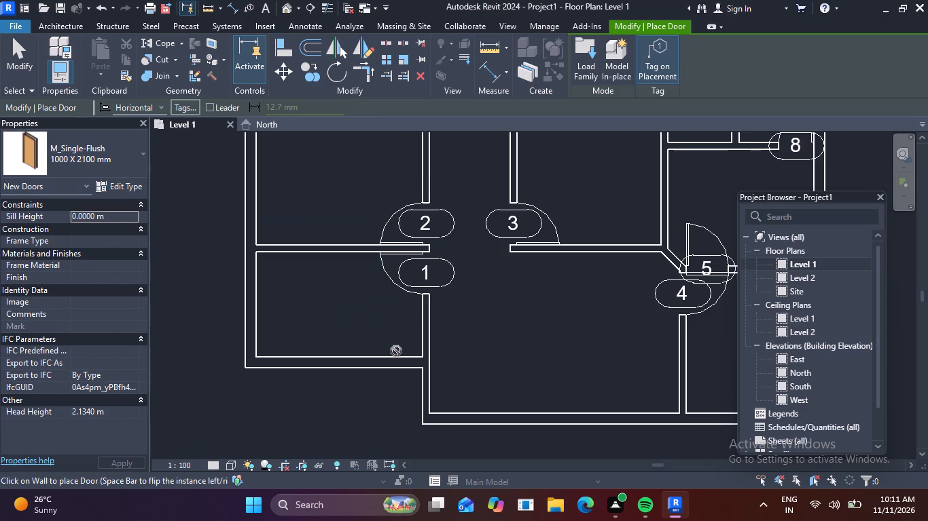
scroll(397, 360, up, 2)
click(397, 360)
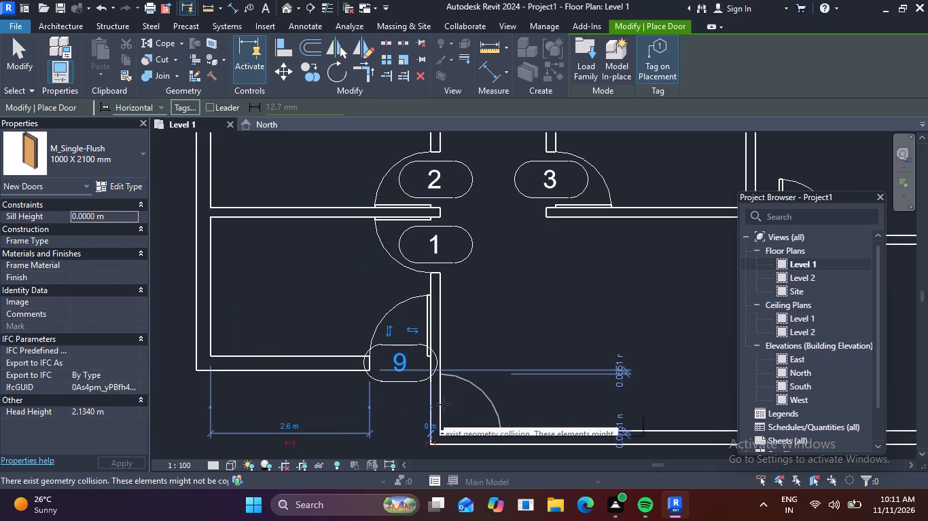
click(444, 404)
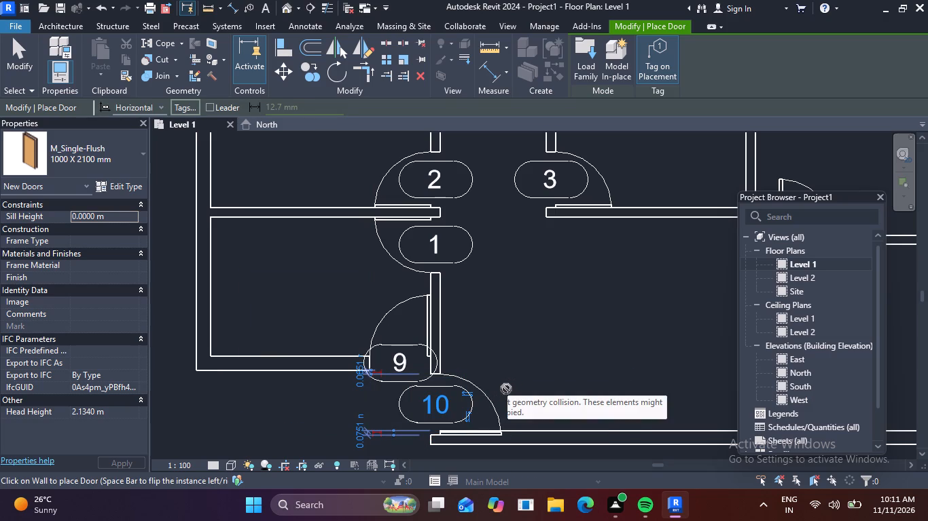
key(Escape)
key(Escape)
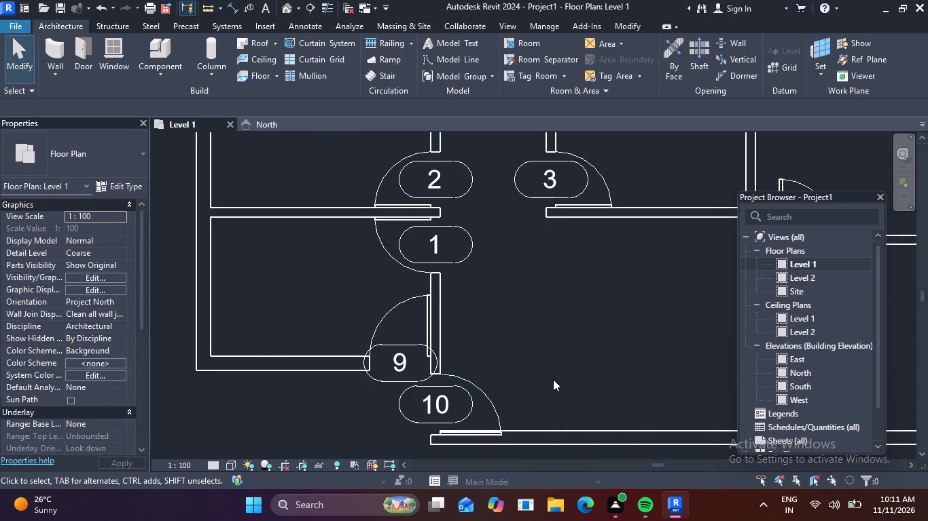
Set the Level 1 floor plan's view scale to 1 : 50.
scroll(553, 379, down, 7)
middle_drag(551, 359, 531, 331)
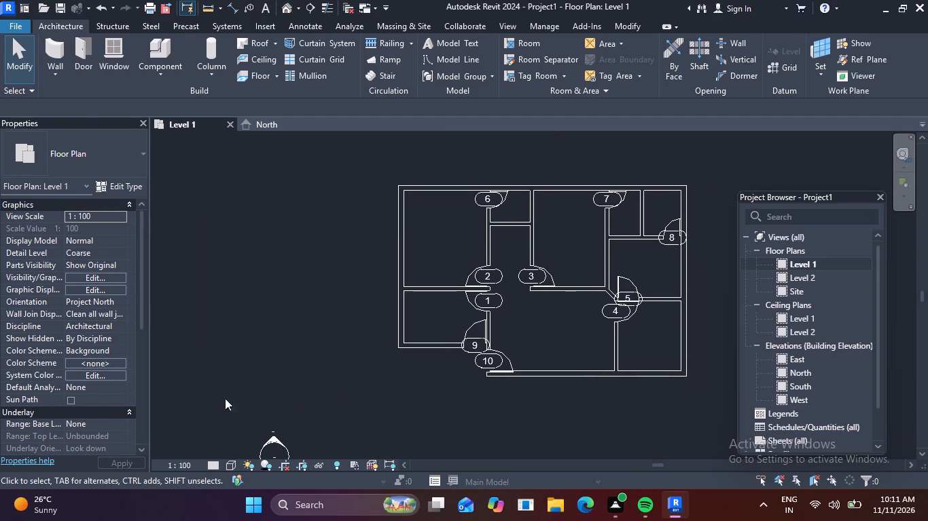
click(180, 463)
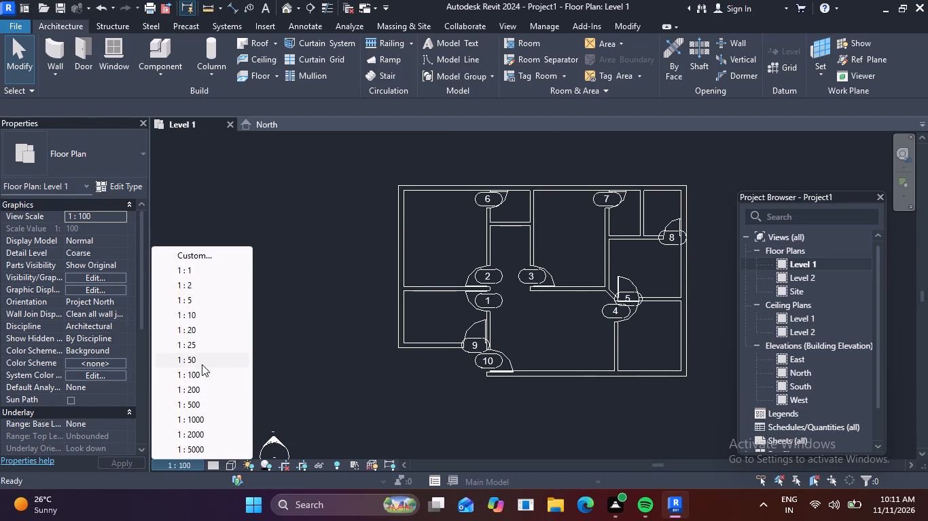
click(202, 362)
key(Escape)
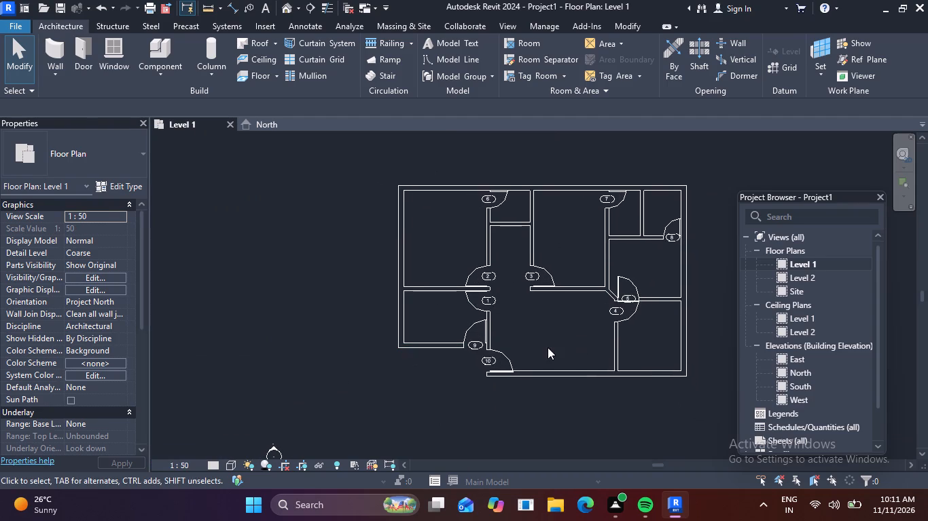
Set the Mark of both 1000 X 2100 mm doors, tagged 9 and 10, to MD and accept the duplicate values.
scroll(536, 350, up, 8)
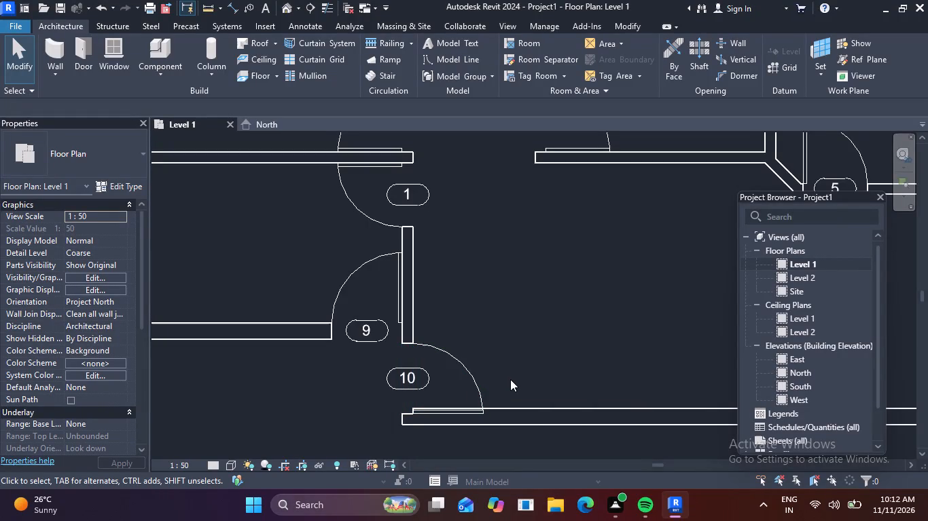
scroll(536, 357, down, 4)
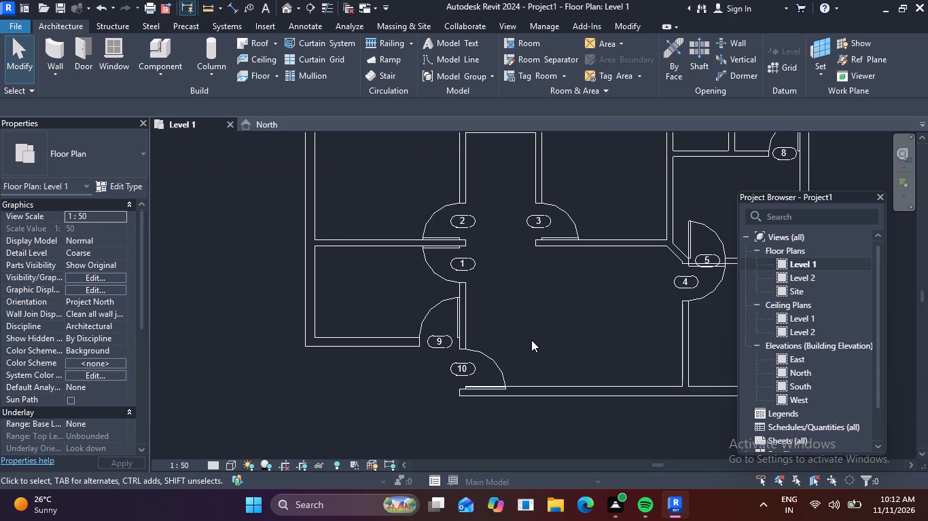
scroll(531, 336, down, 1)
middle_drag(591, 299, 514, 375)
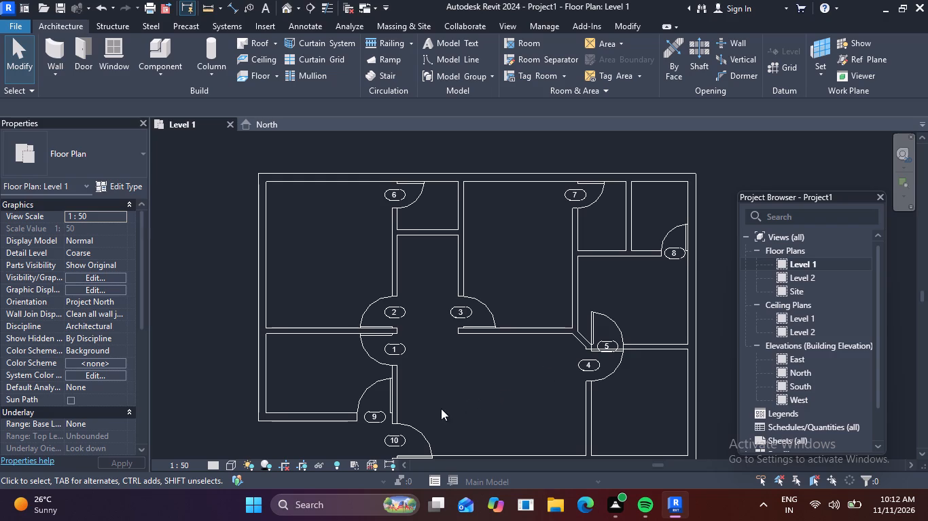
middle_drag(408, 429, 461, 385)
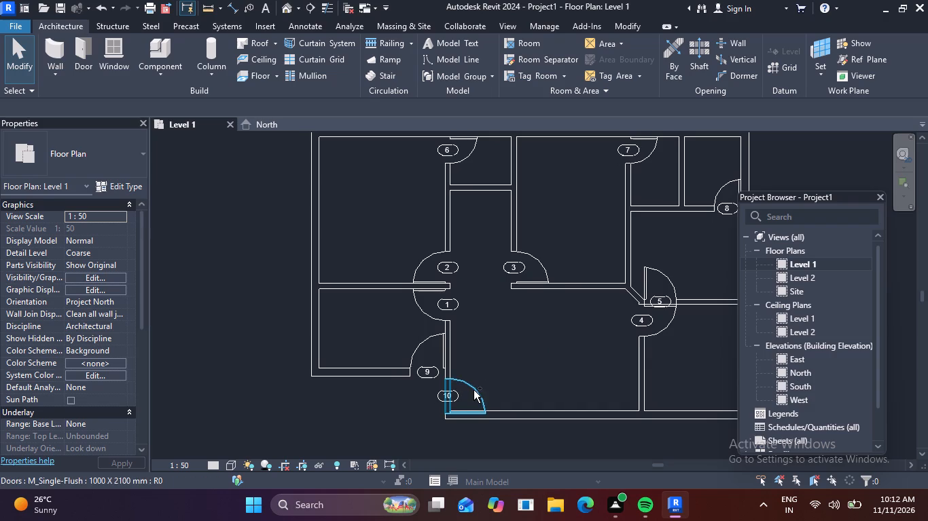
ctrl+click(474, 390)
ctrl+click(416, 345)
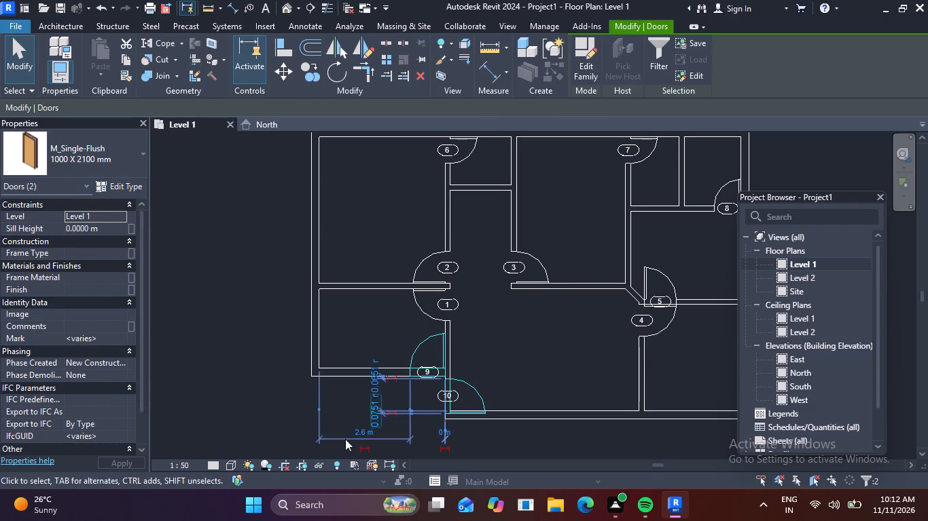
click(107, 337)
key(BackSpace)
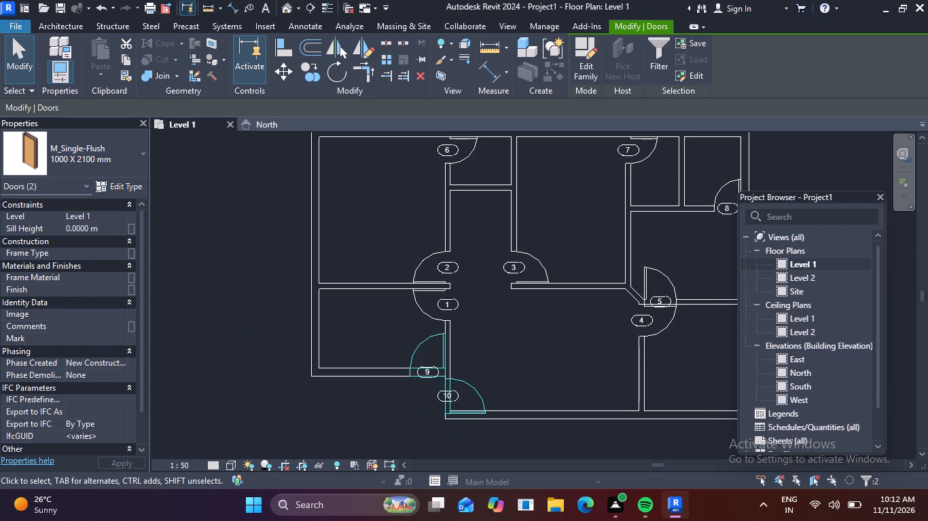
text(md)
key(BackSpace)
key(BackSpace)
text(MD)
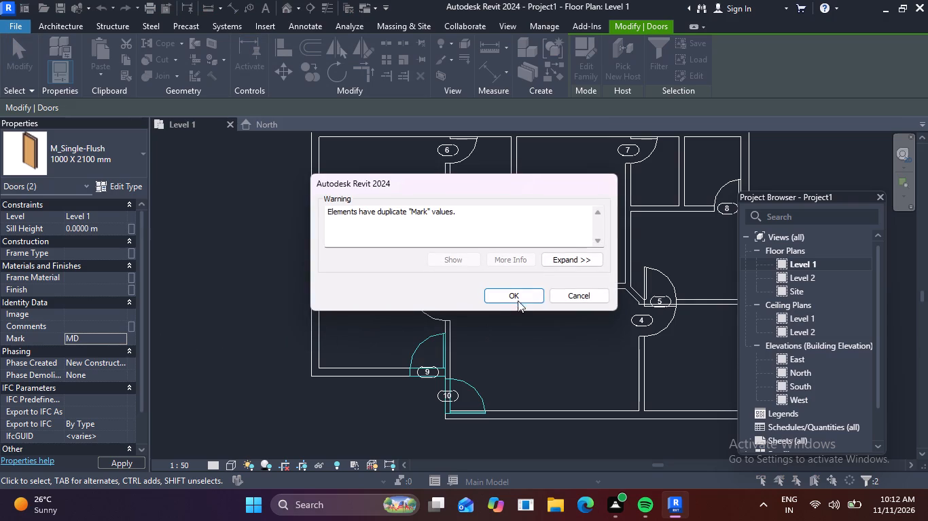
click(520, 297)
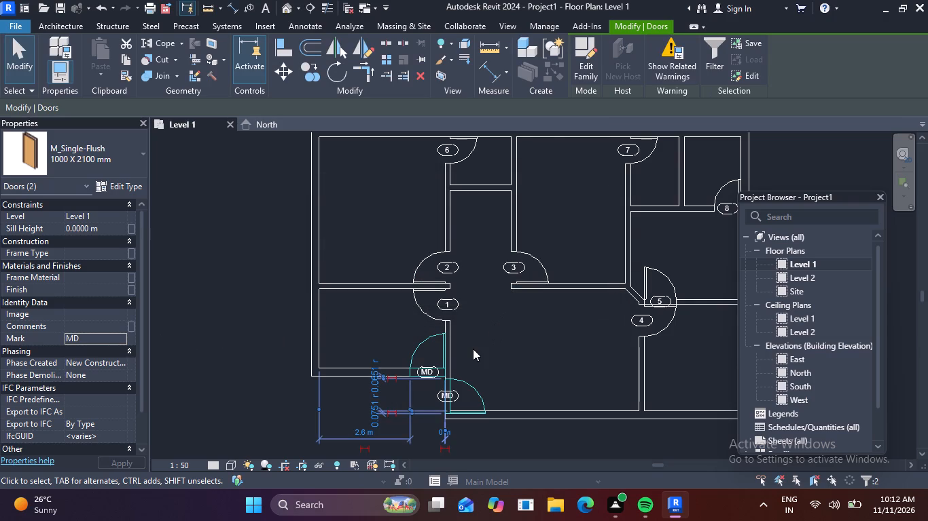
key(Escape)
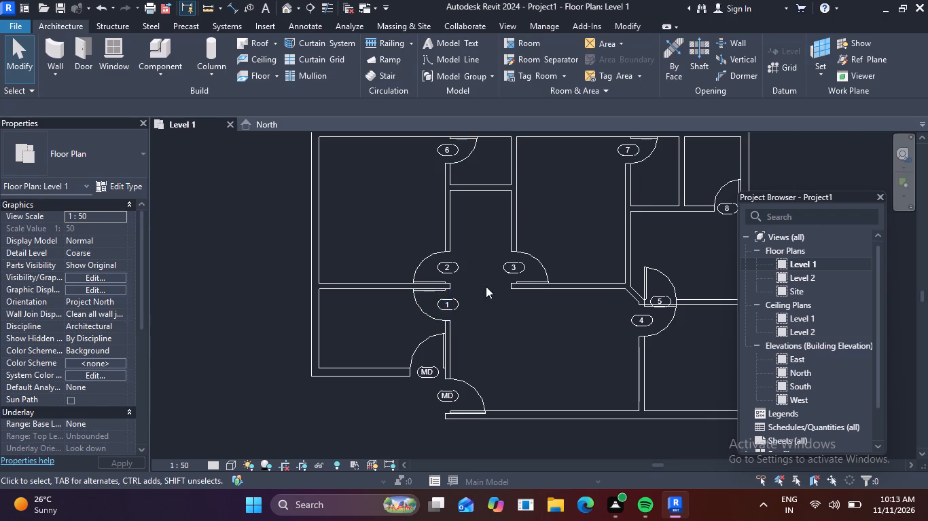
Flip the hinge side of door 4 so its leaf swings clear of door 5.
scroll(486, 286, up, 3)
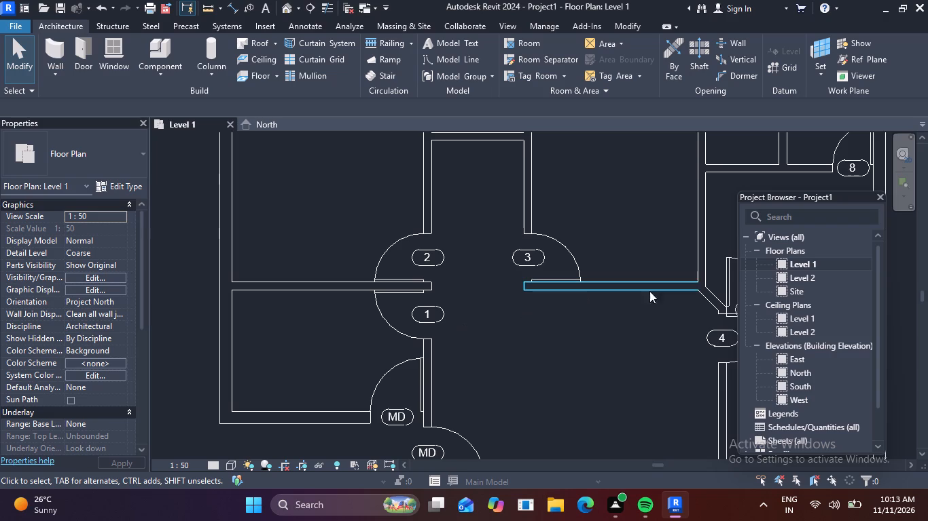
middle_drag(528, 319, 325, 297)
scroll(565, 322, up, 4)
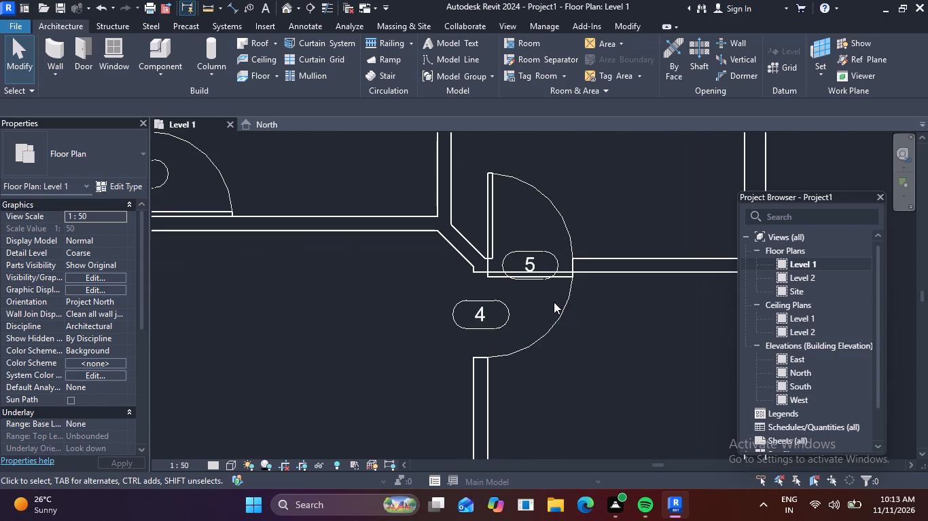
click(560, 314)
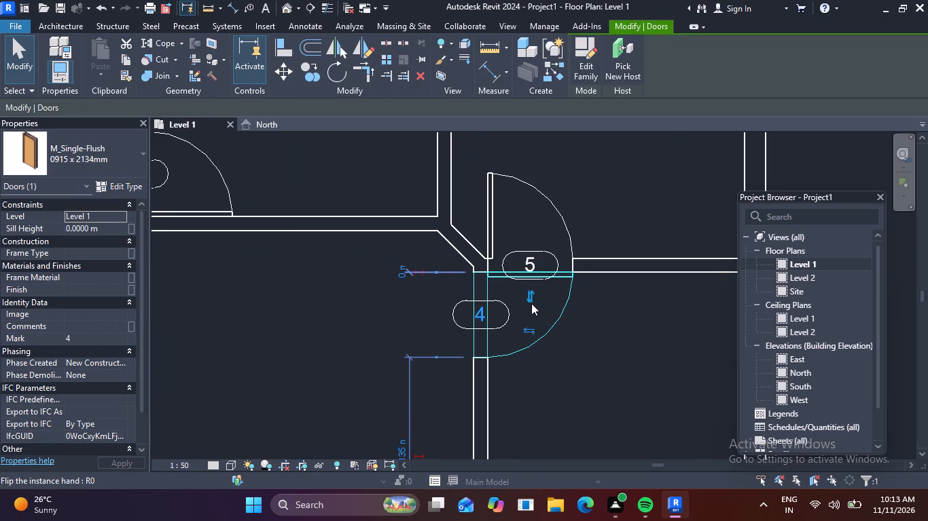
click(527, 296)
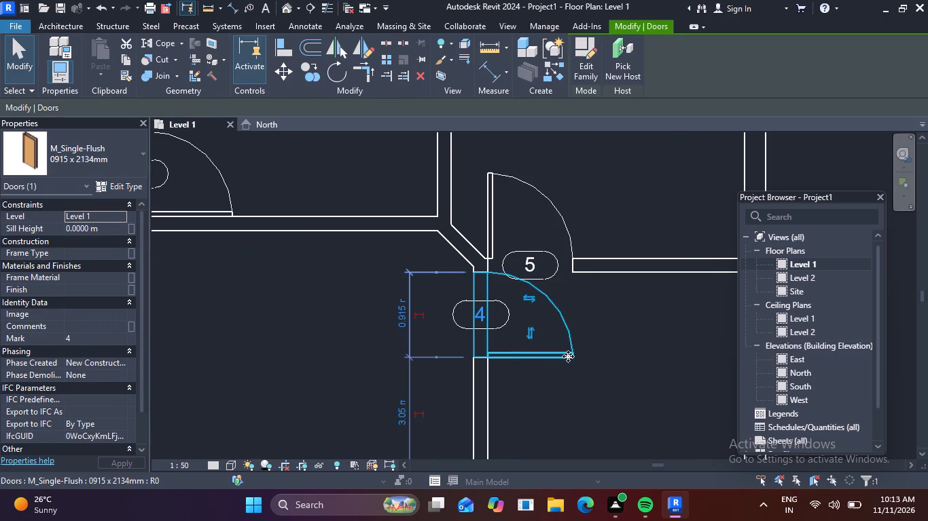
key(Escape)
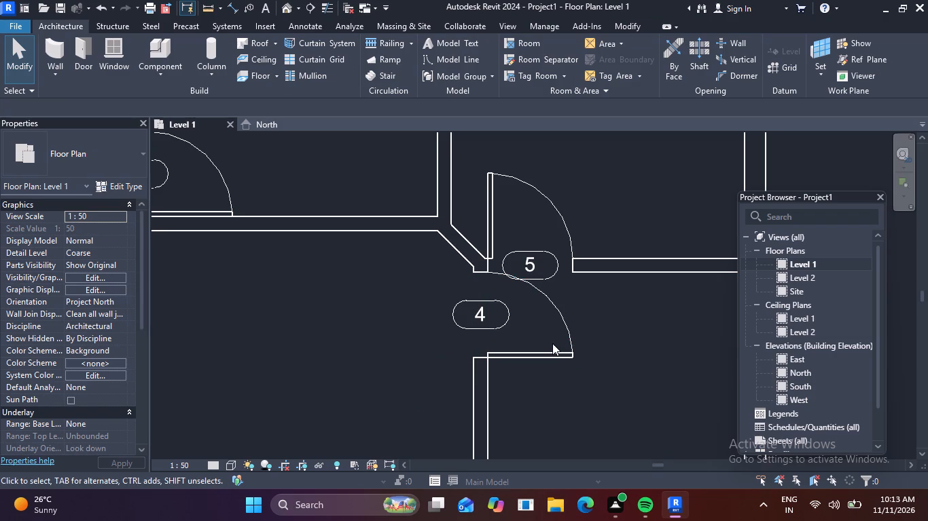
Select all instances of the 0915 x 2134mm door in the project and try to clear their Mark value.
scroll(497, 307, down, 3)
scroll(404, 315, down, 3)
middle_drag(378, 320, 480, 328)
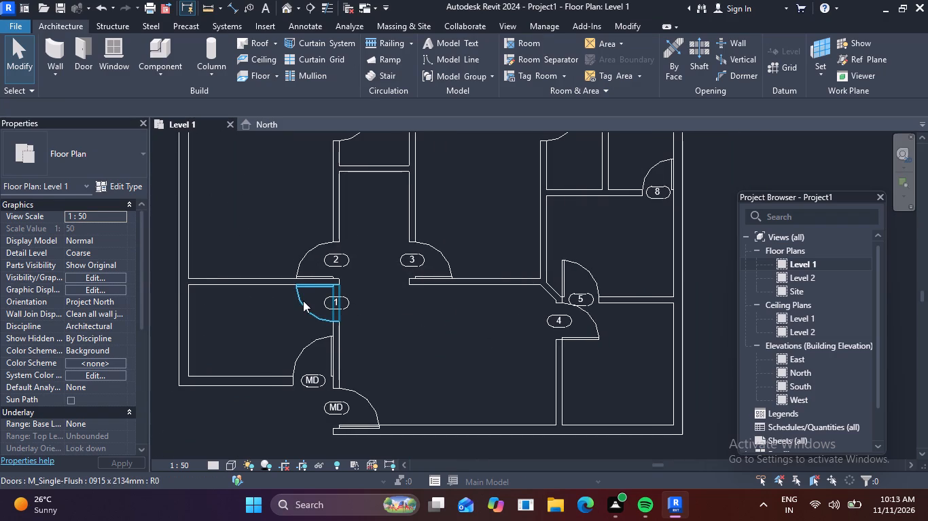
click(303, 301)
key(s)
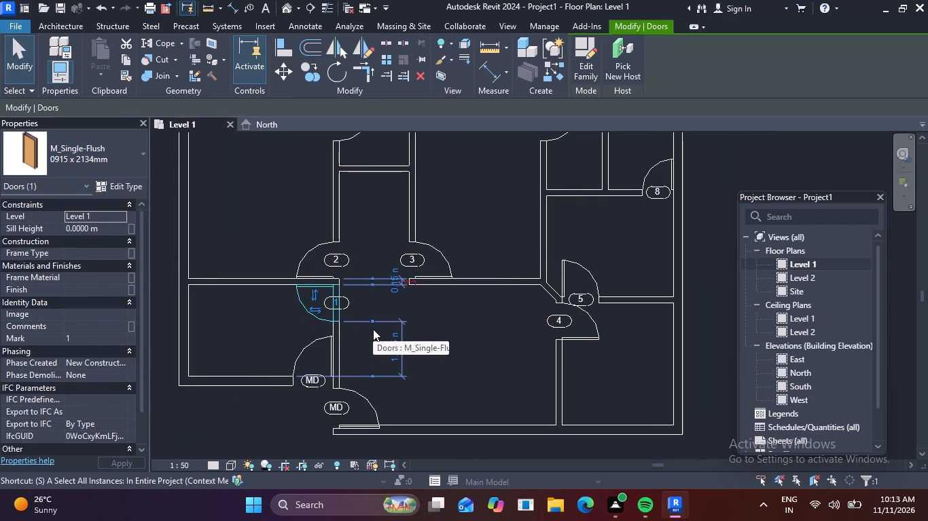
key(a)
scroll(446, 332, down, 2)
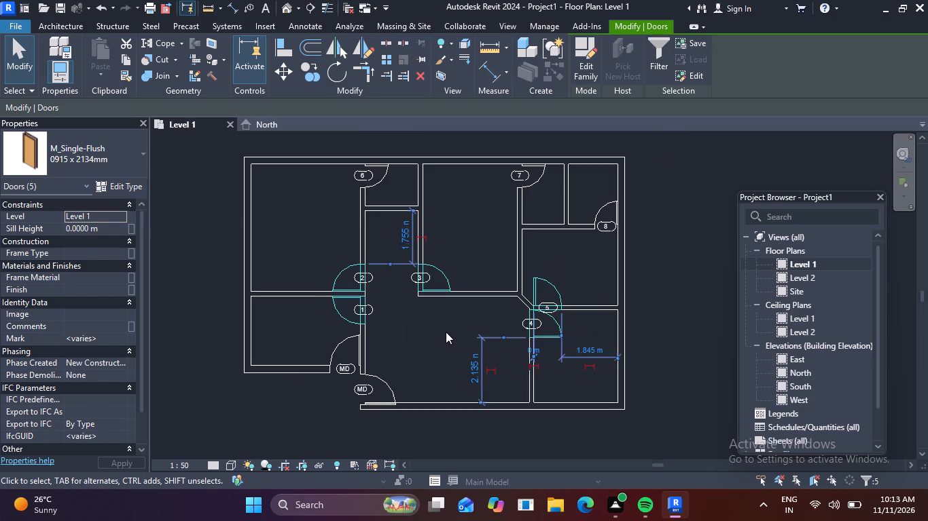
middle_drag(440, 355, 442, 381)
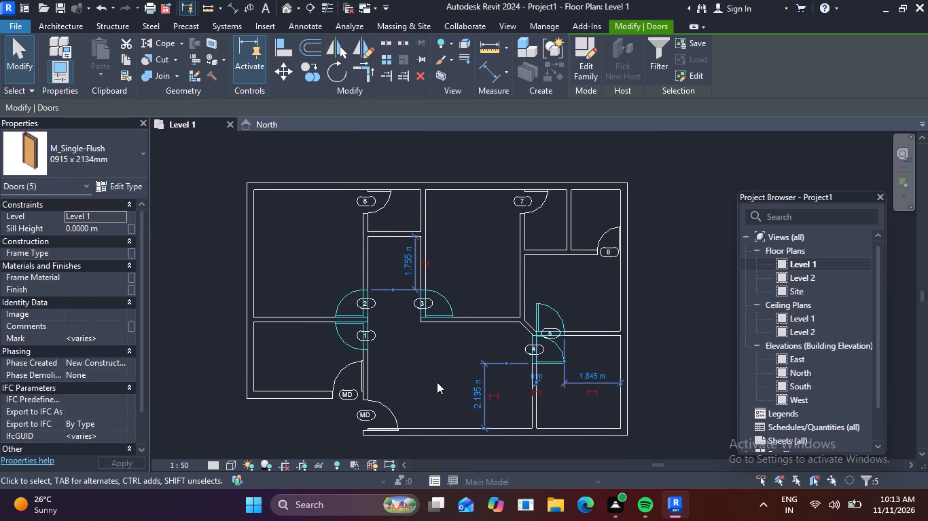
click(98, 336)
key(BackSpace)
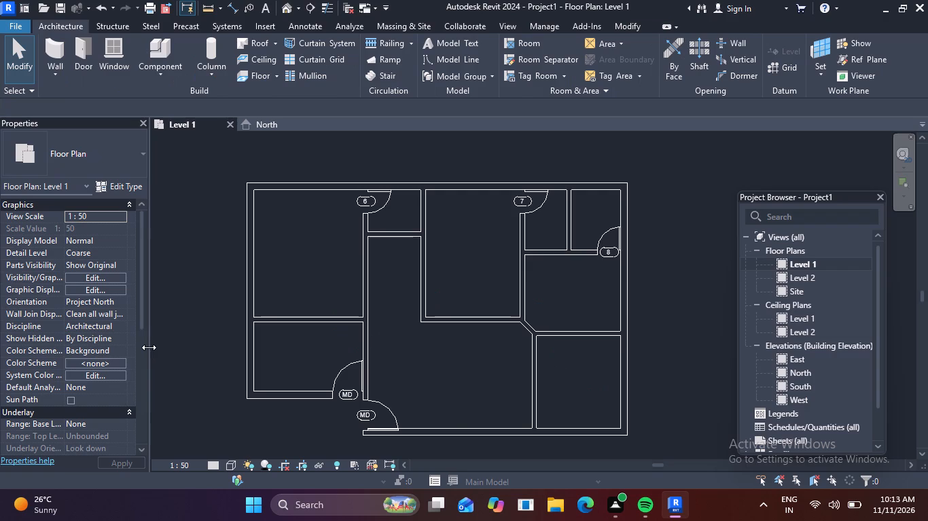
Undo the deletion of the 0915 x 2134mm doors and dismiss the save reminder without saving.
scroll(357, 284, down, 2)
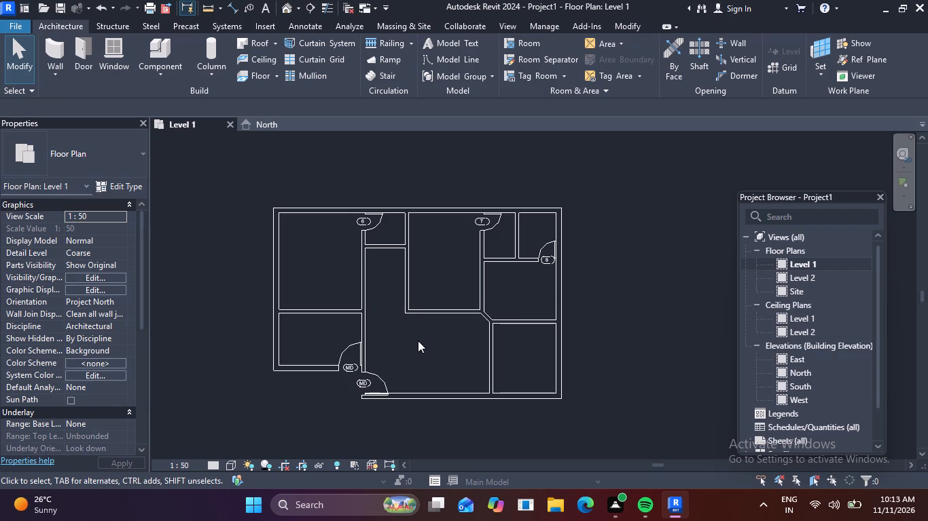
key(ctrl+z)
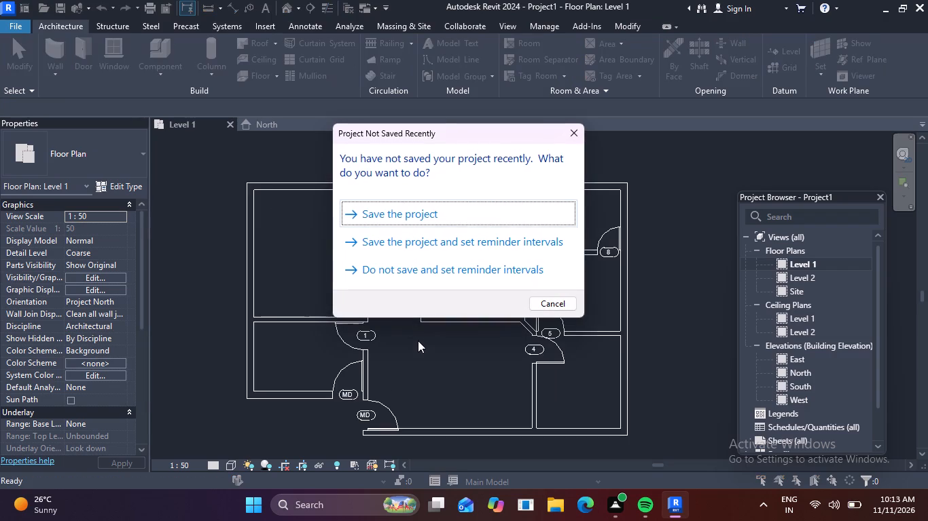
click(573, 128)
Select all instances of the 0915 x 2134mm door in the project, set their Mark to D1 and accept the duplicate values.
scroll(376, 287, up, 3)
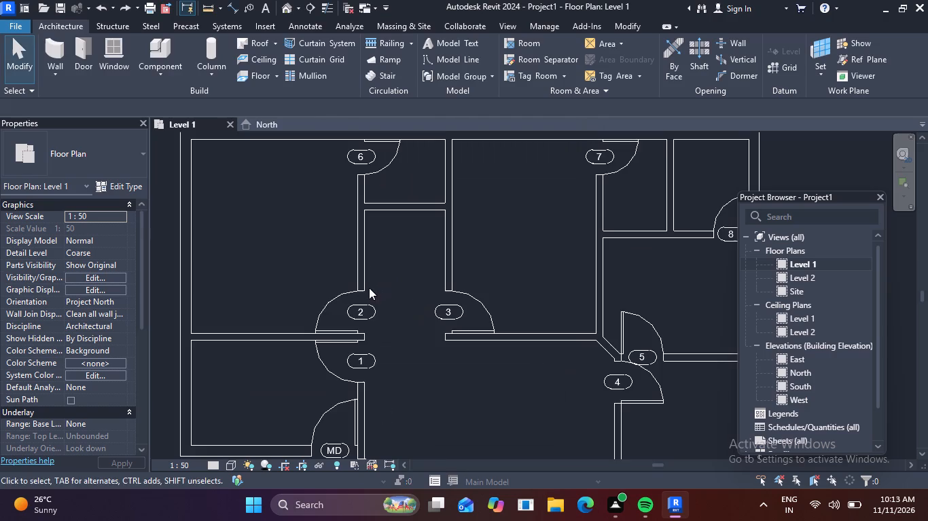
click(324, 305)
text(SA)
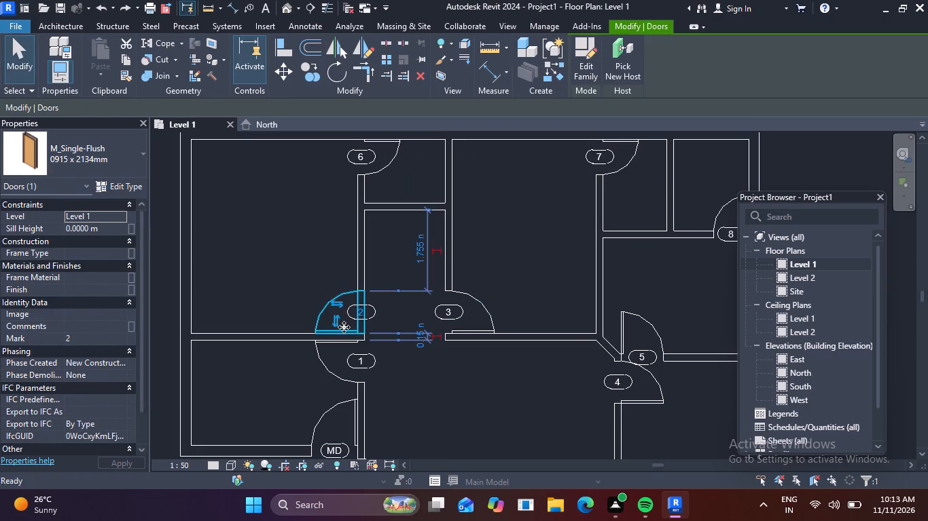
click(101, 334)
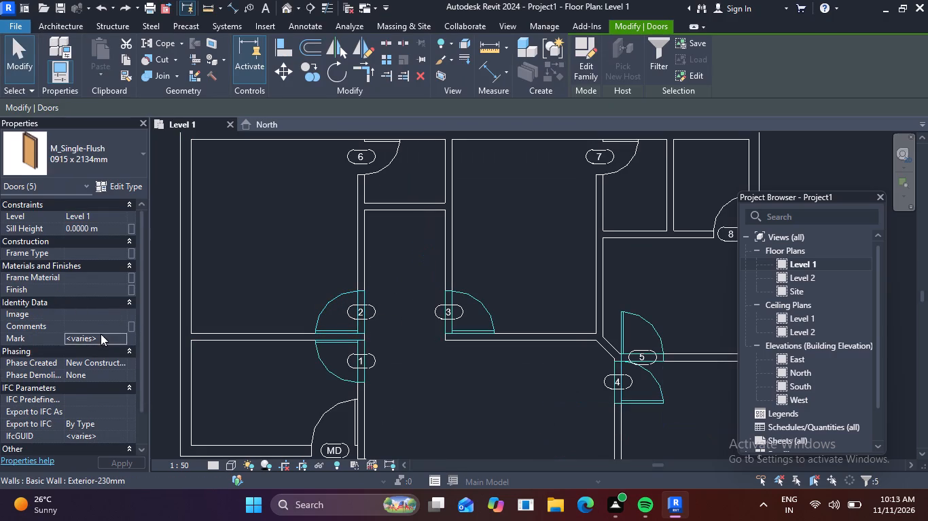
key(BackSpace)
key(BackSpace)
key(BackSpace)
key(BackSpace)
key(BackSpace)
key(BackSpace)
key(BackSpace)
key(BackSpace)
key(BackSpace)
key(BackSpace)
key(BackSpace)
key(BackSpace)
key(BackSpace)
key(BackSpace)
key(BackSpace)
key(BackSpace)
key(BackSpace)
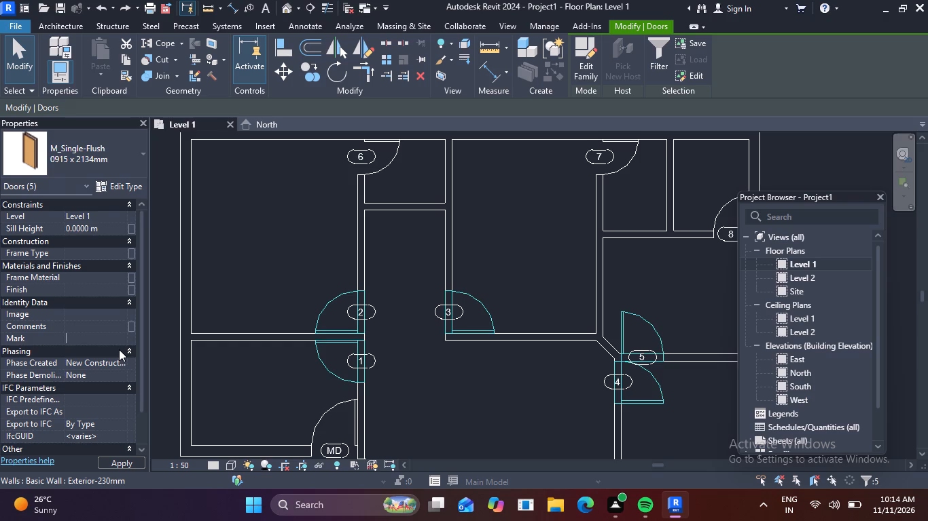
text(D1)
key(Return)
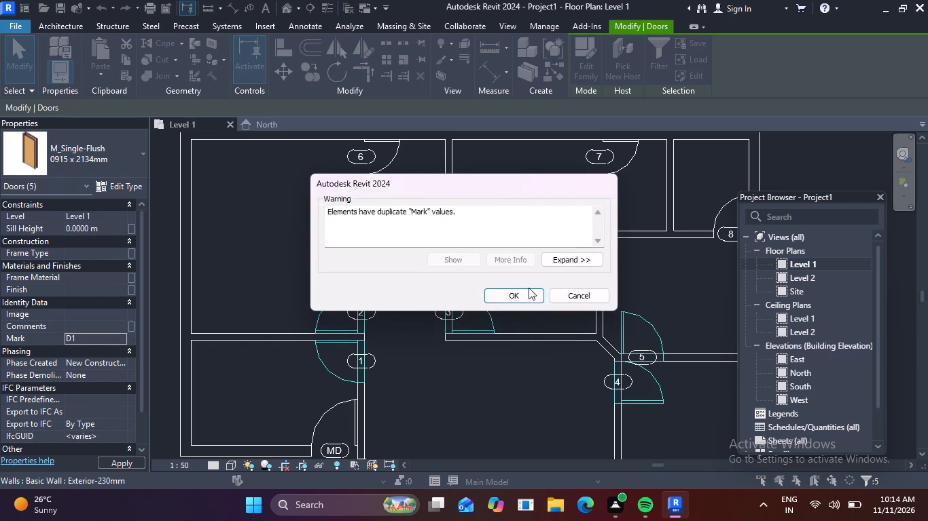
click(529, 293)
key(Escape)
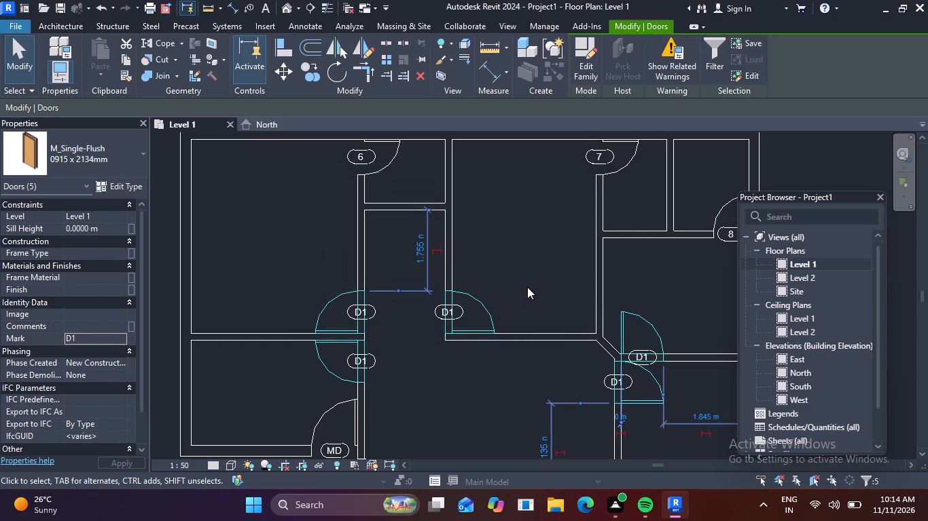
Select all instances of the 0762 x 2134mm door in the project, set their Mark to D2 and accept the duplicate values.
scroll(527, 287, down, 1)
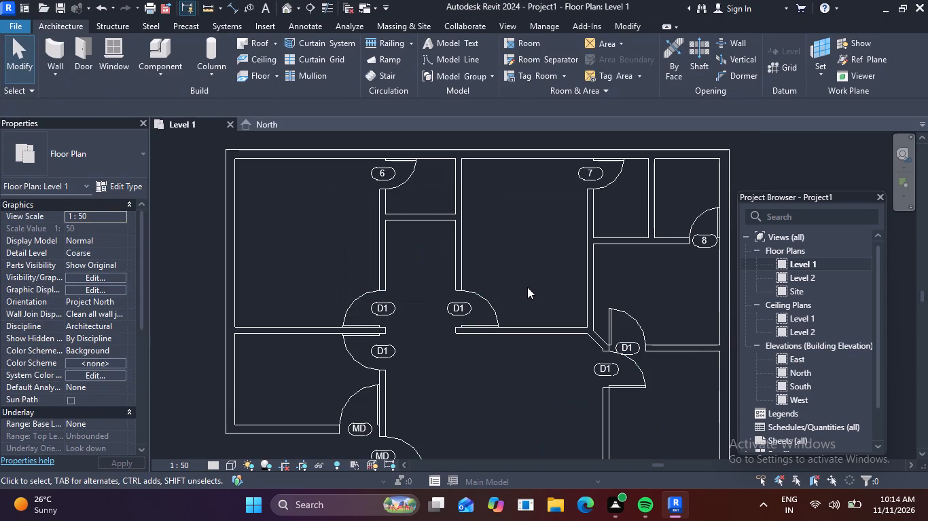
middle_drag(532, 233, 516, 339)
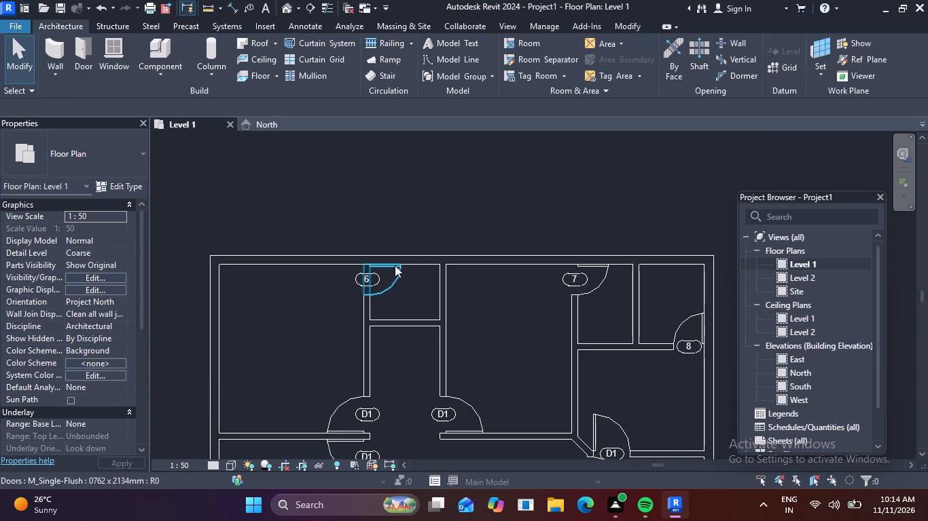
click(397, 277)
key(s)
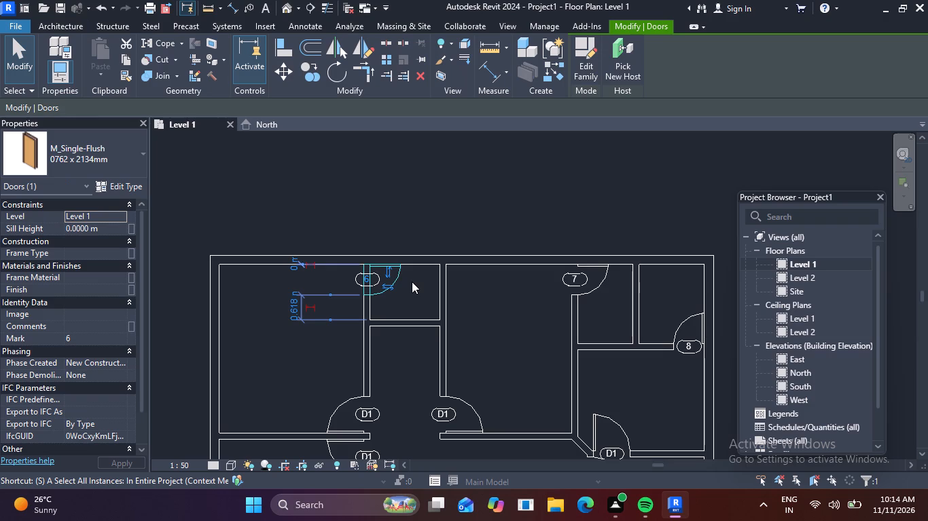
text(SA)
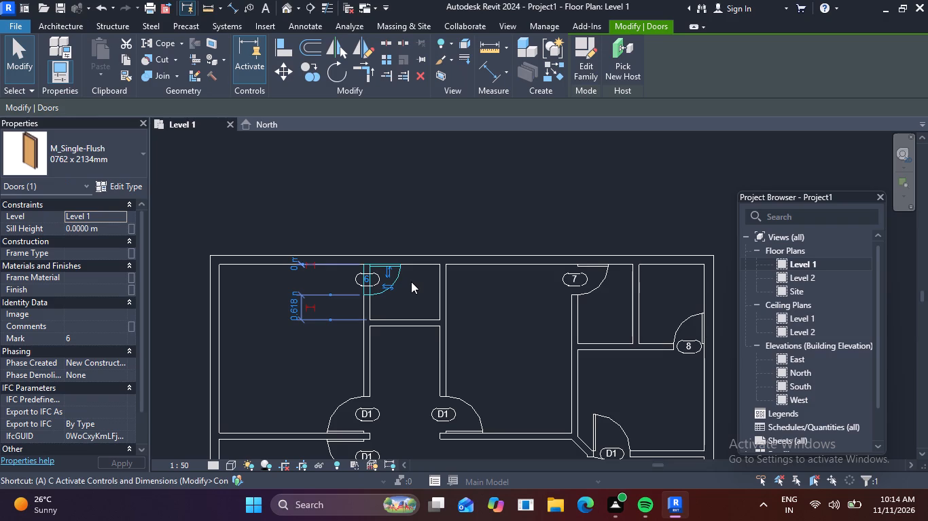
key(Escape)
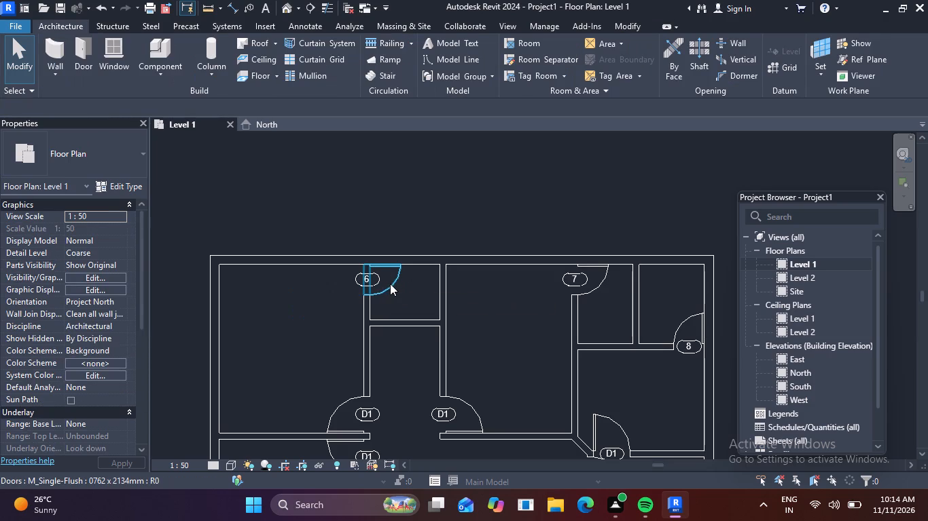
click(401, 281)
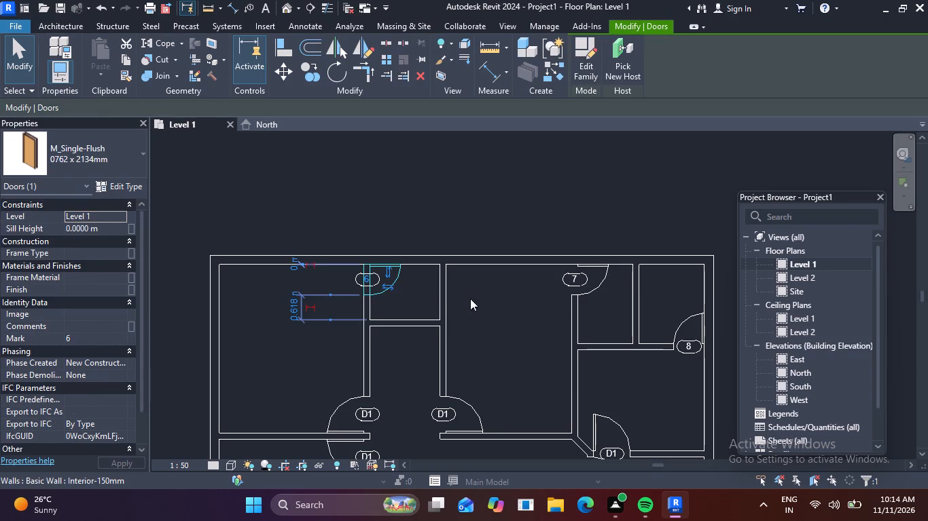
text(SA)
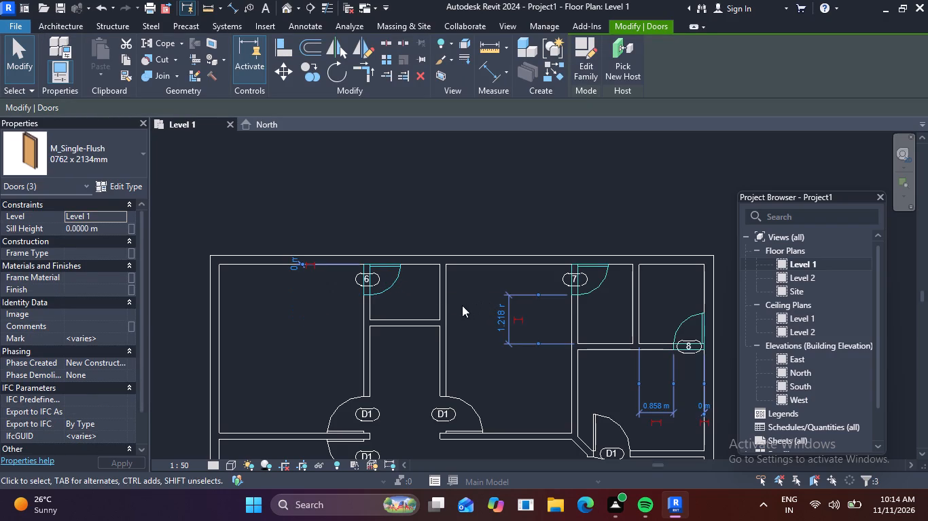
click(103, 336)
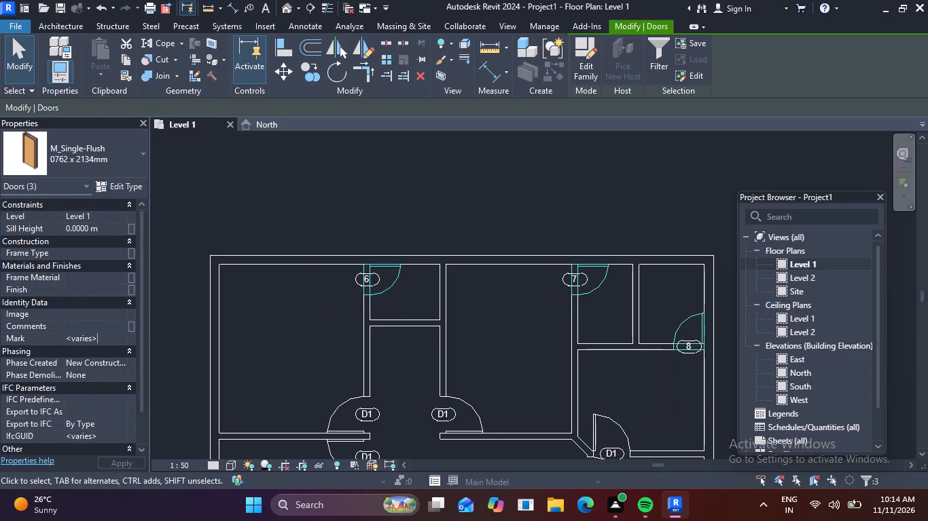
key(BackSpace)
key(BackSpace)
key(BackSpace)
key(BackSpace)
key(BackSpace)
key(BackSpace)
key(BackSpace)
key(BackSpace)
key(BackSpace)
key(BackSpace)
key(BackSpace)
key(BackSpace)
key(BackSpace)
key(BackSpace)
key(BackSpace)
key(BackSpace)
text(D2)
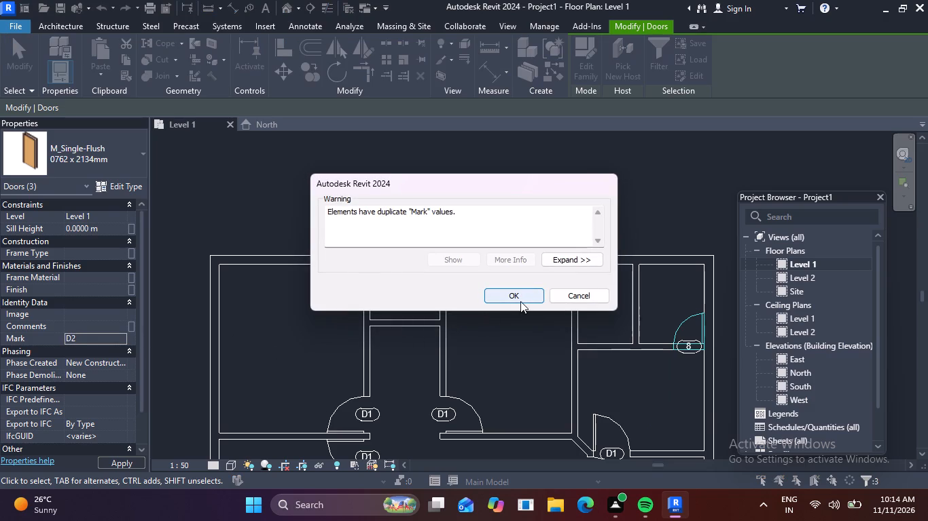
click(520, 301)
key(Escape)
Start placing a window and, for loading a family, look through the door folder of the SHUBHAM CITY library in Downloads.
scroll(480, 325, down, 2)
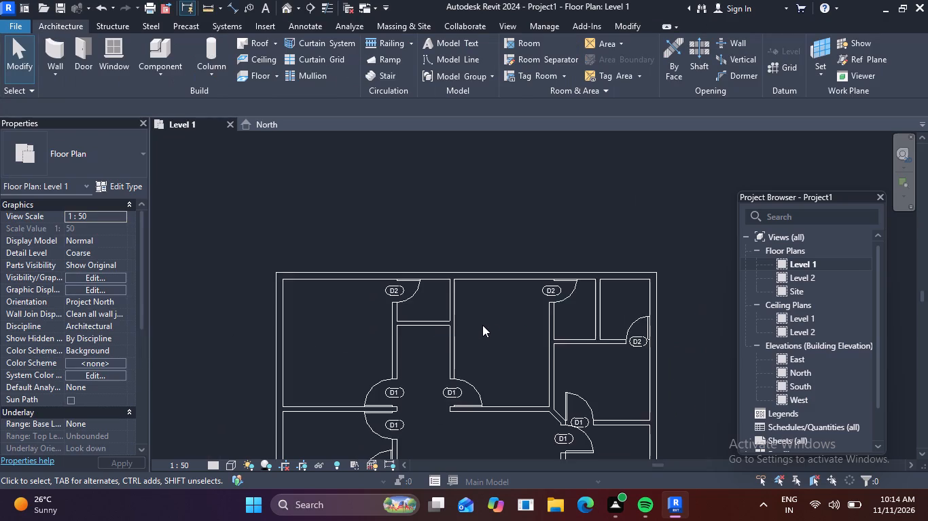
scroll(482, 325, down, 1)
middle_drag(487, 327, 438, 263)
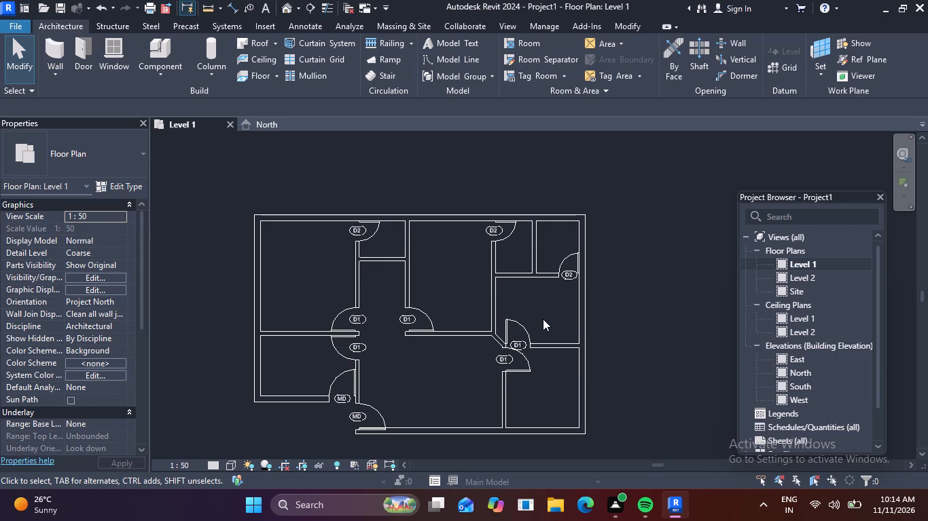
click(115, 58)
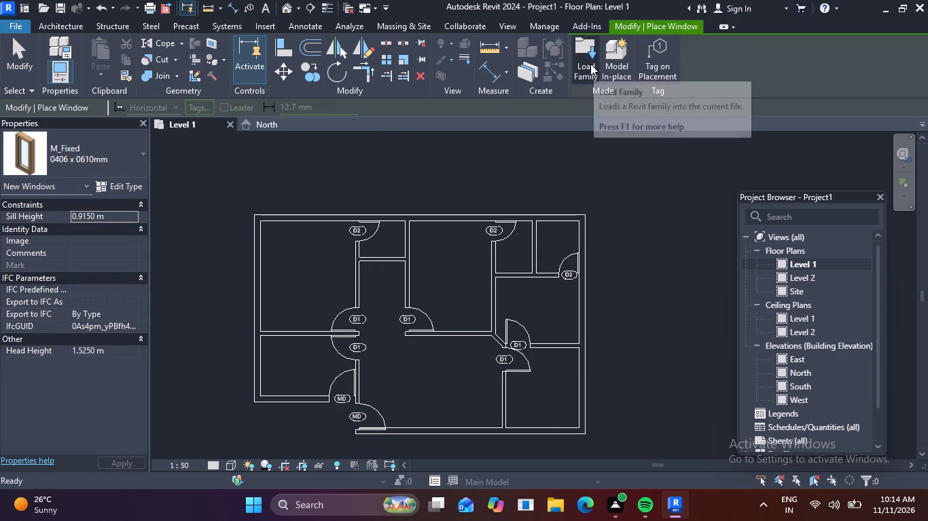
click(590, 64)
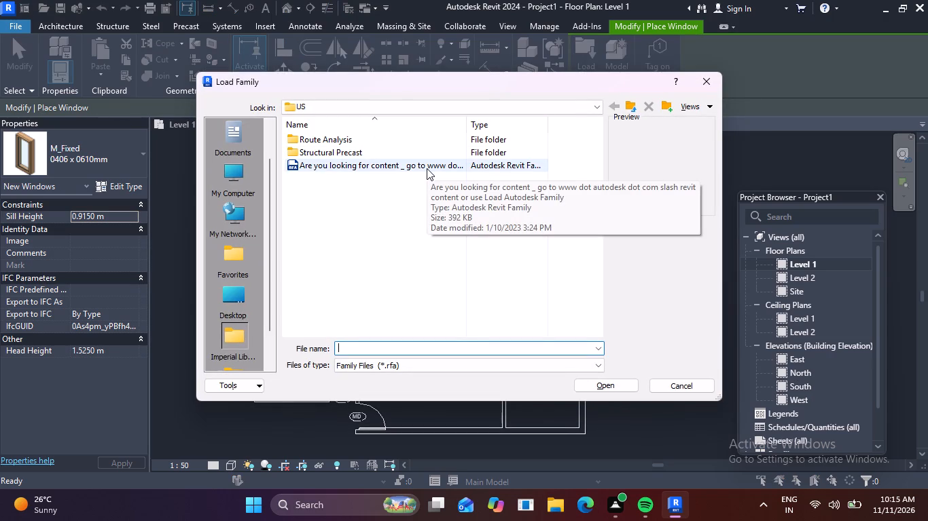
click(345, 106)
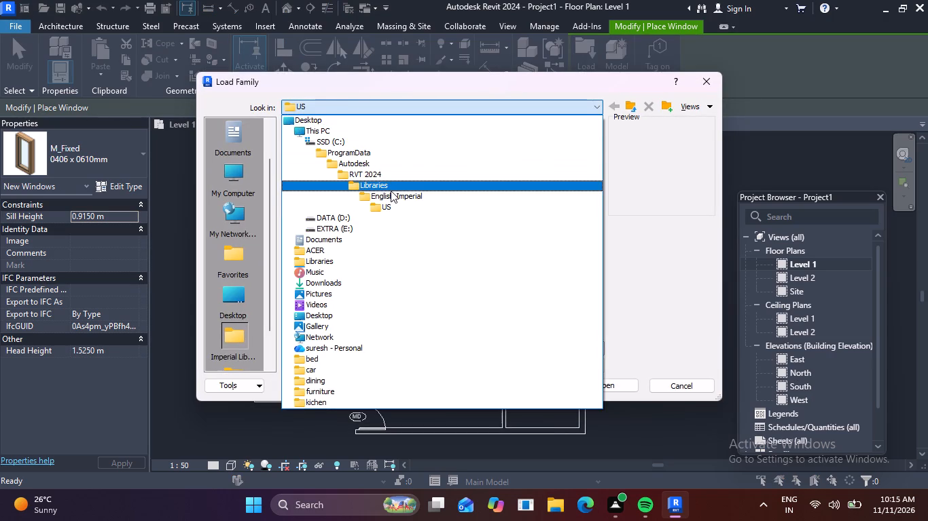
click(331, 281)
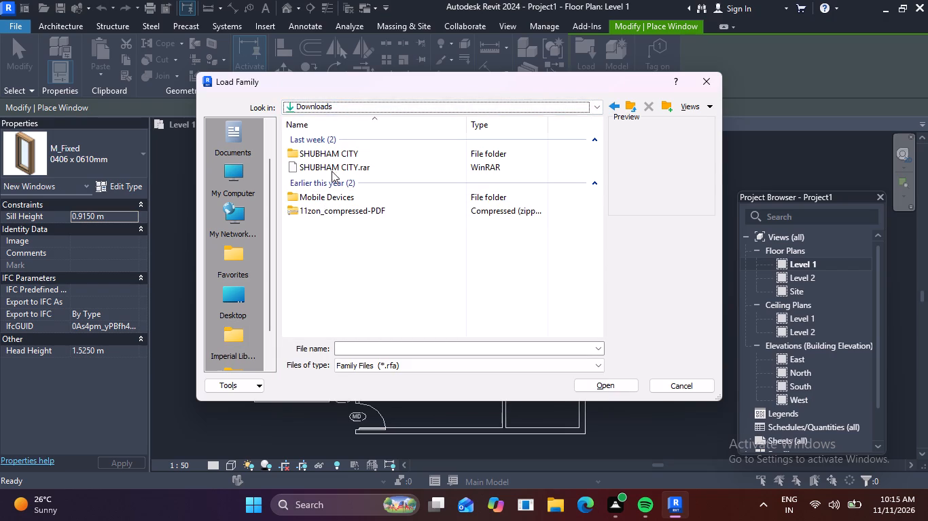
click(338, 157)
double_click(338, 157)
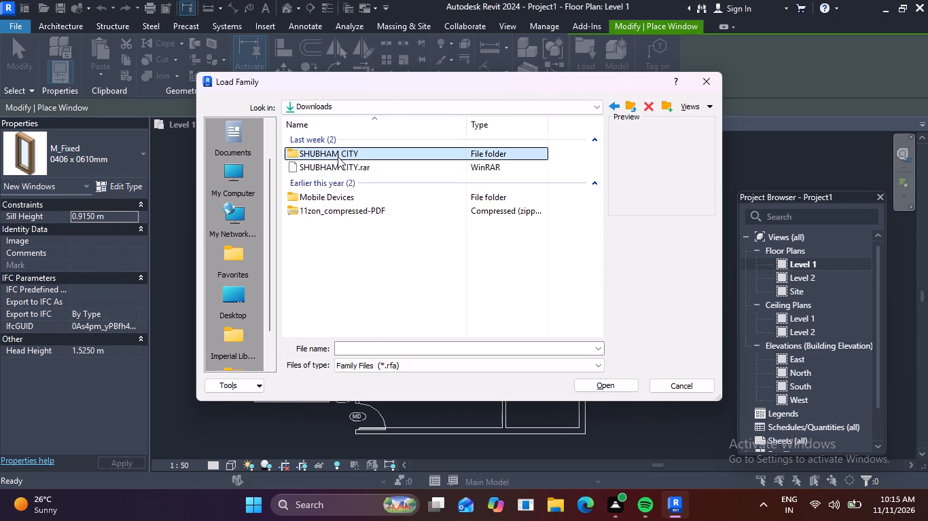
double_click(363, 156)
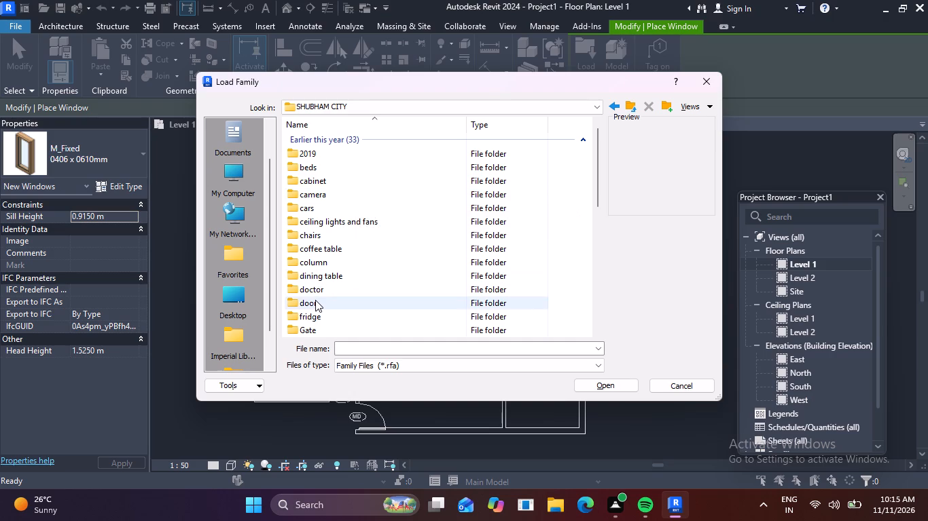
double_click(315, 300)
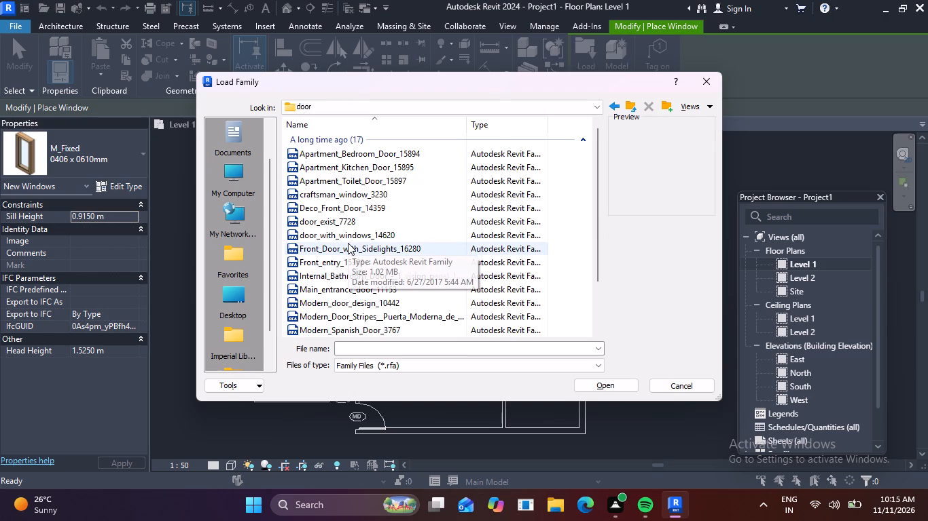
scroll(348, 243, down, 3)
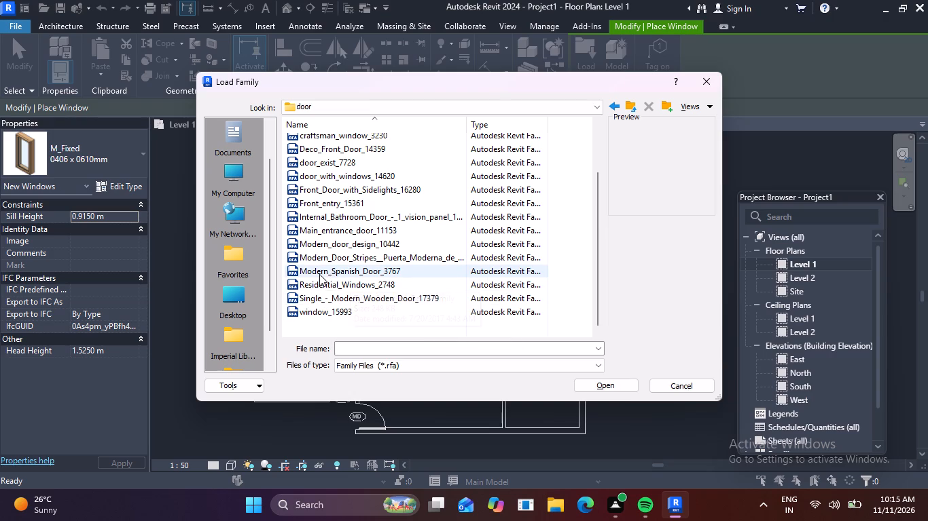
scroll(358, 269, up, 1)
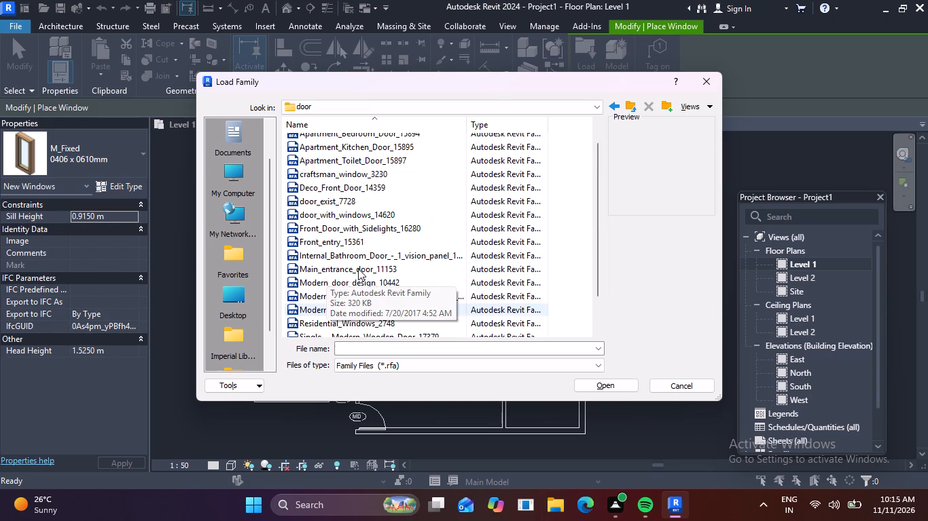
scroll(358, 269, up, 3)
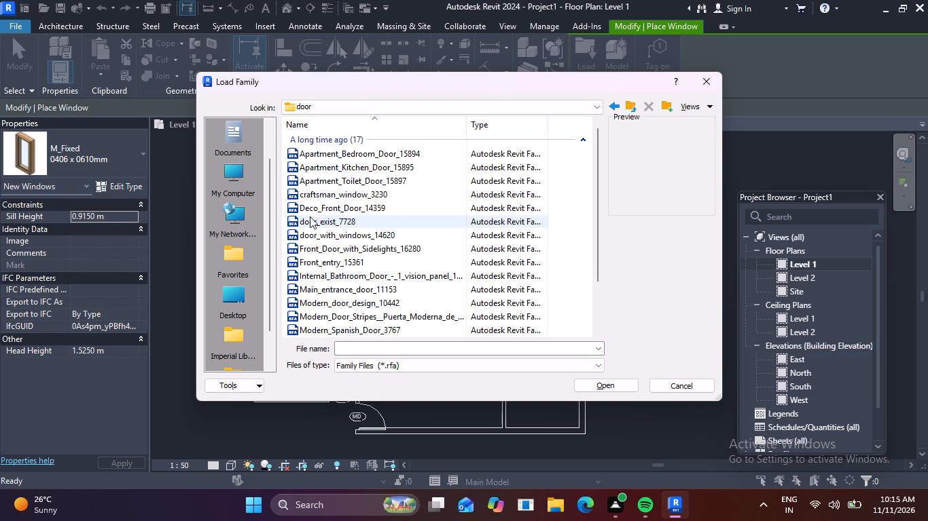
scroll(321, 204, up, 2)
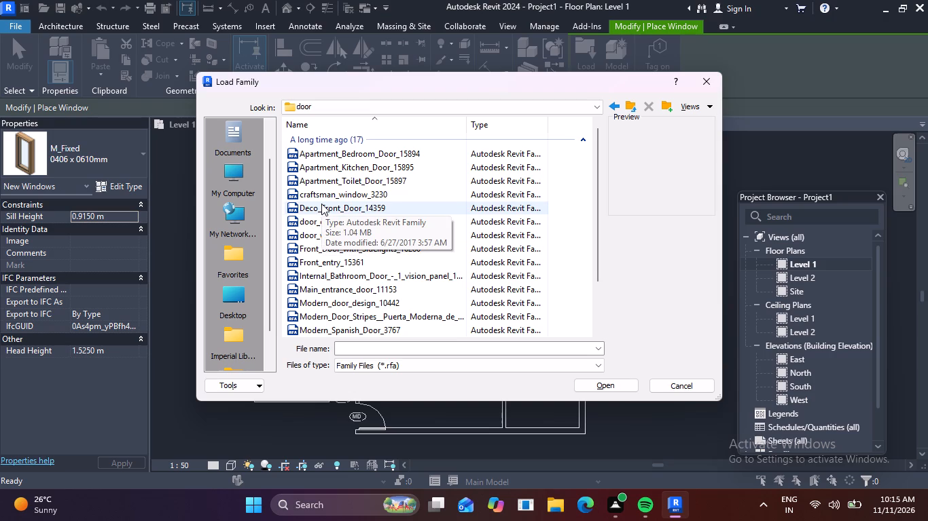
scroll(321, 204, up, 1)
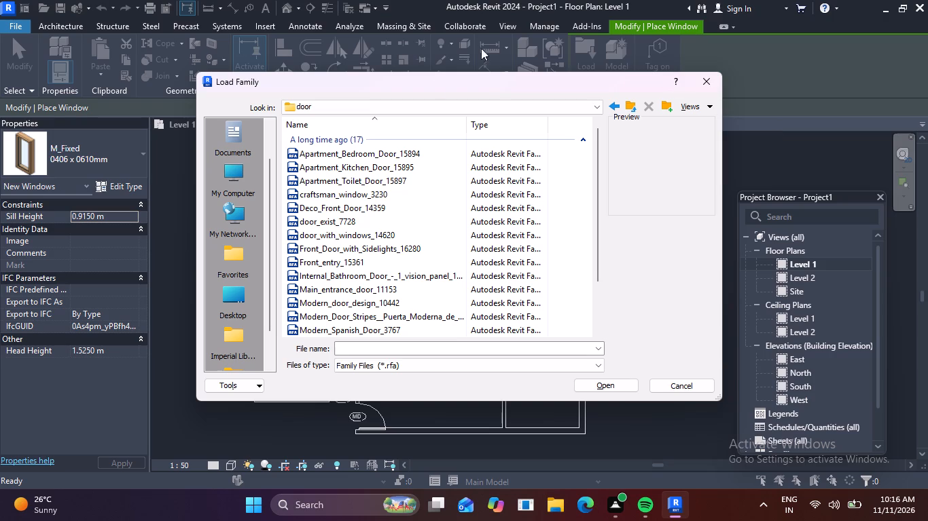
Browse the DATA (D:) drive into the nested Autodesk_Revit_2024_G1_Win_64-bit folders to look for a window family to load.
click(421, 108)
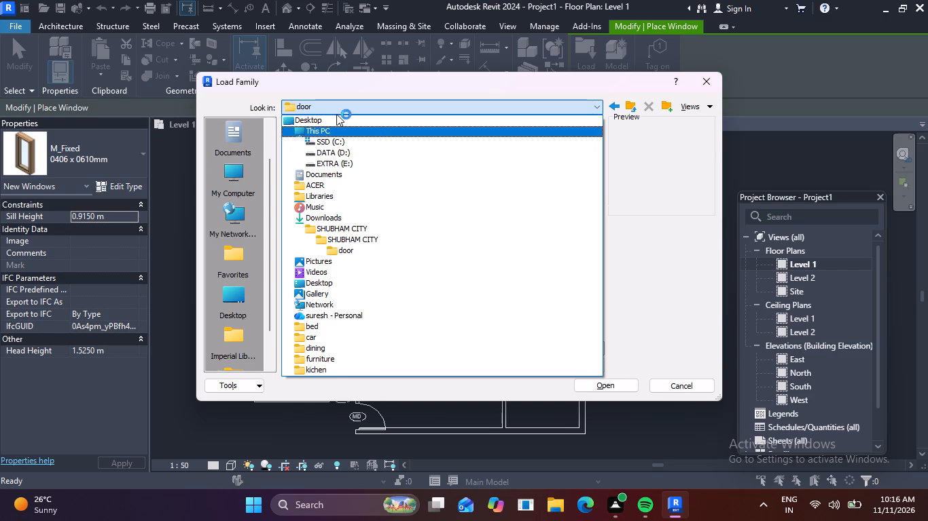
double_click(325, 132)
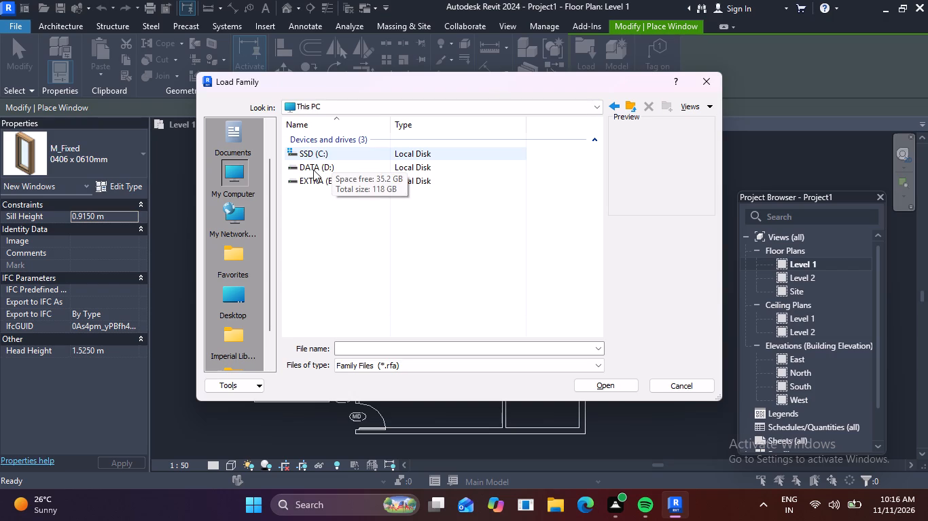
double_click(313, 170)
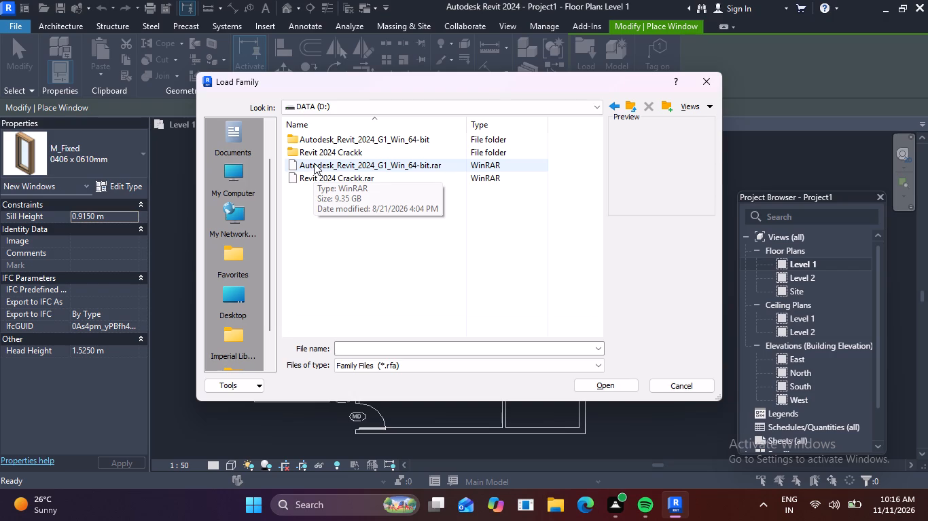
double_click(341, 140)
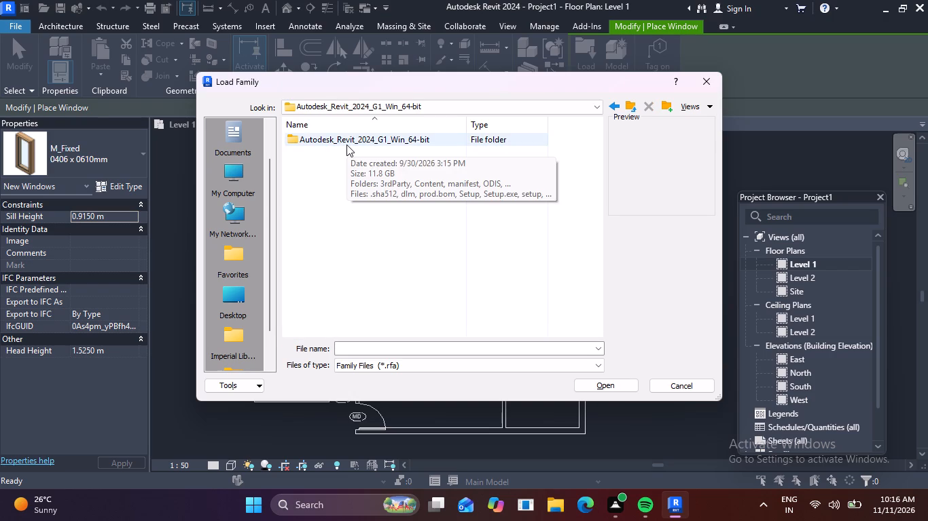
double_click(346, 144)
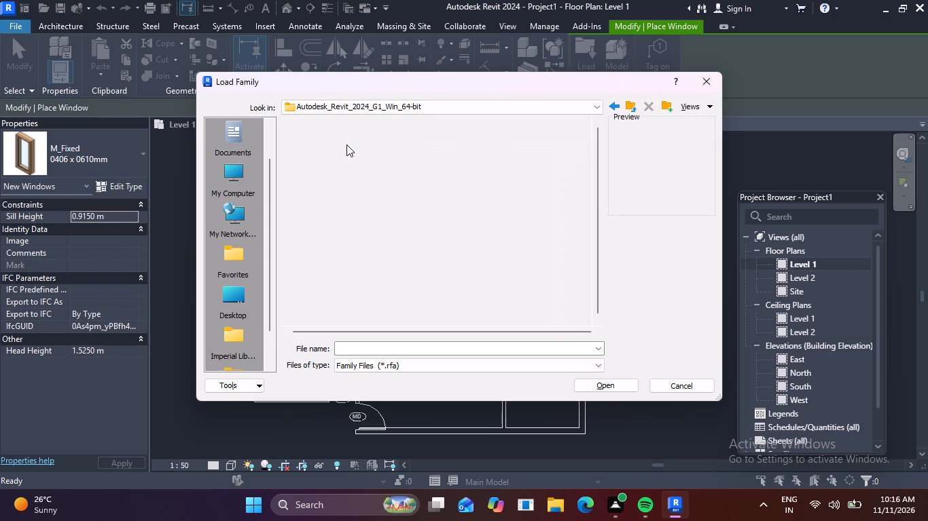
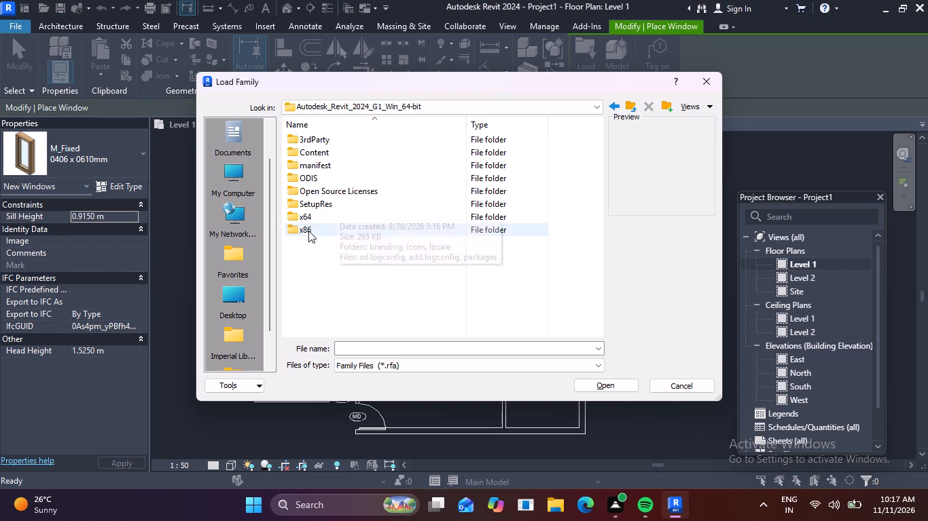
Look through the Revit 2024 Crackk folder and the top level of the DATA (D:) drive for a window family to load.
click(370, 108)
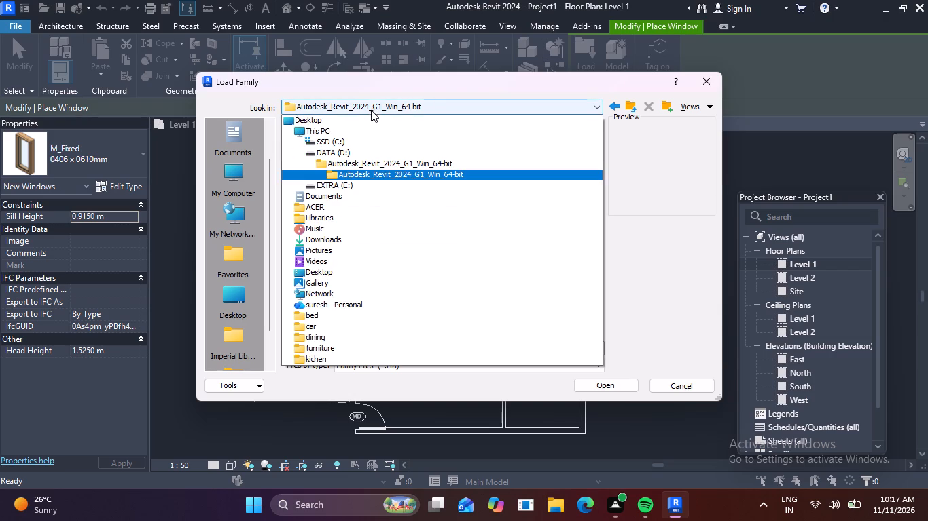
click(357, 155)
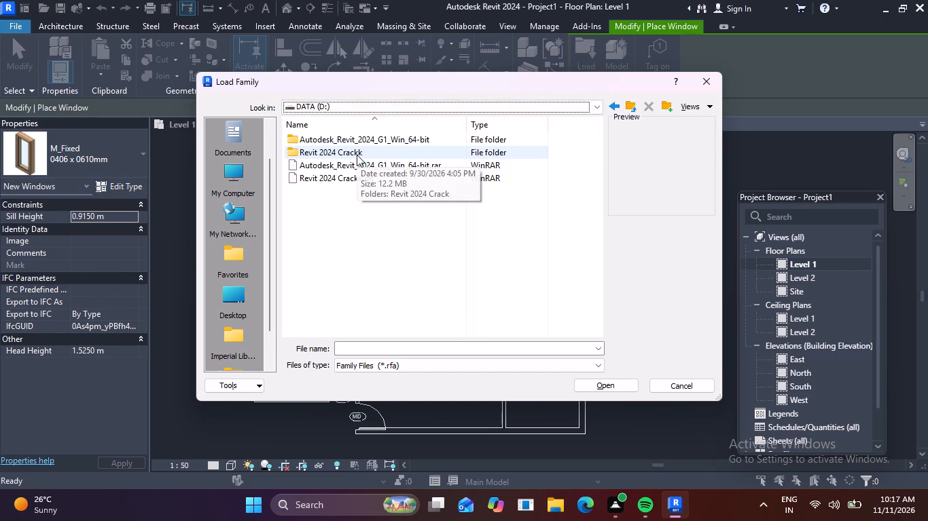
double_click(357, 155)
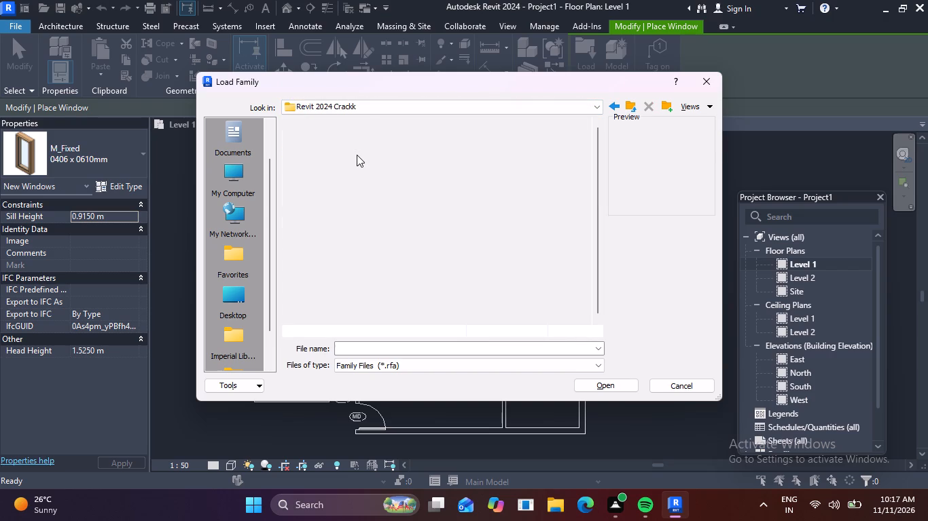
double_click(357, 138)
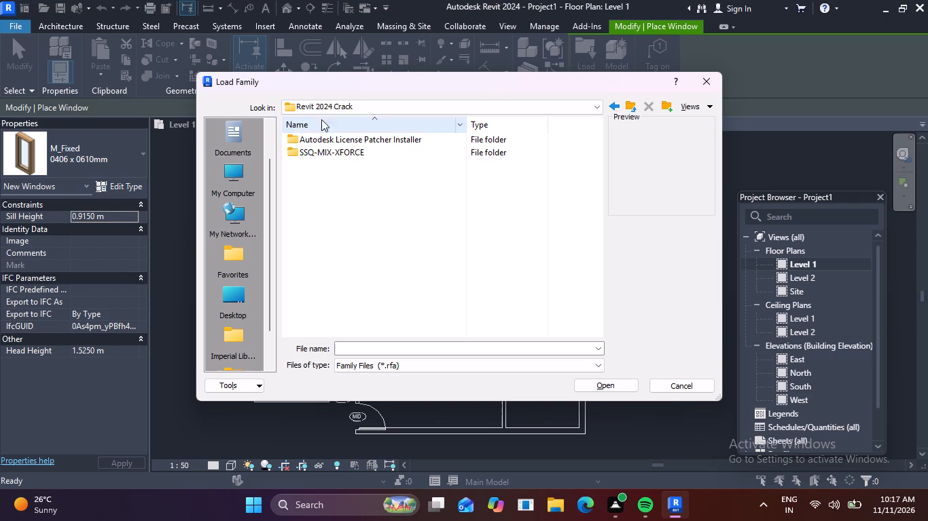
click(342, 105)
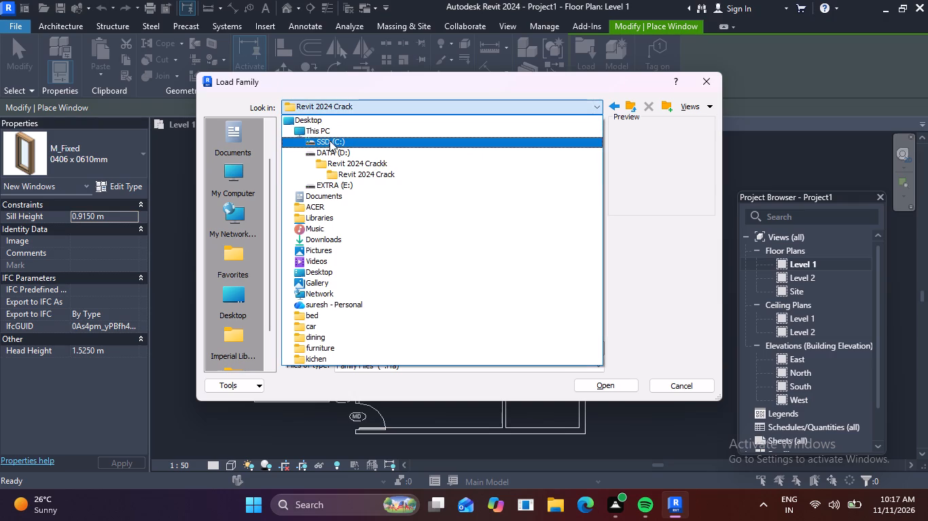
double_click(318, 131)
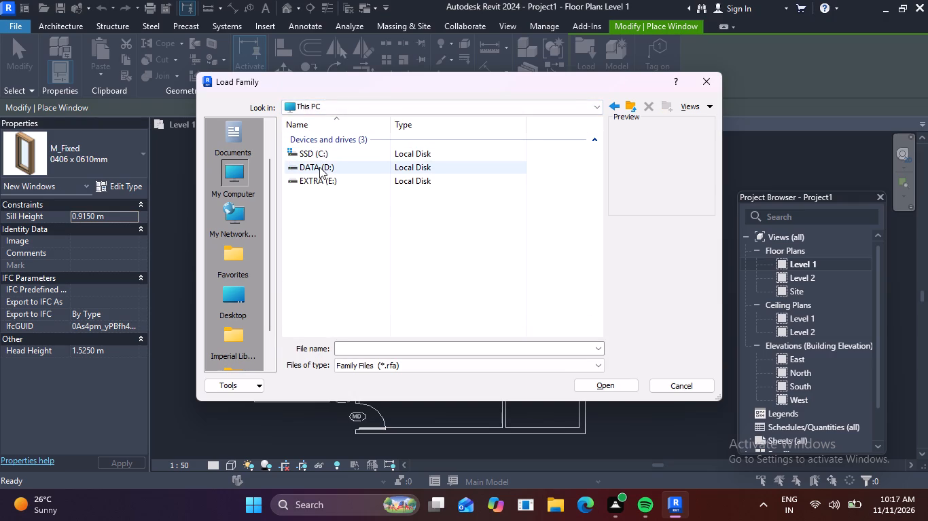
double_click(319, 167)
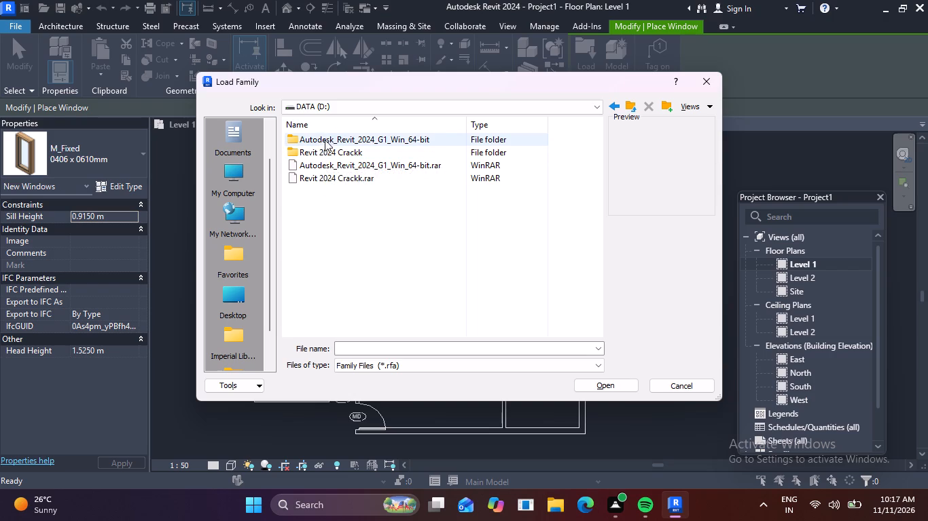
double_click(321, 164)
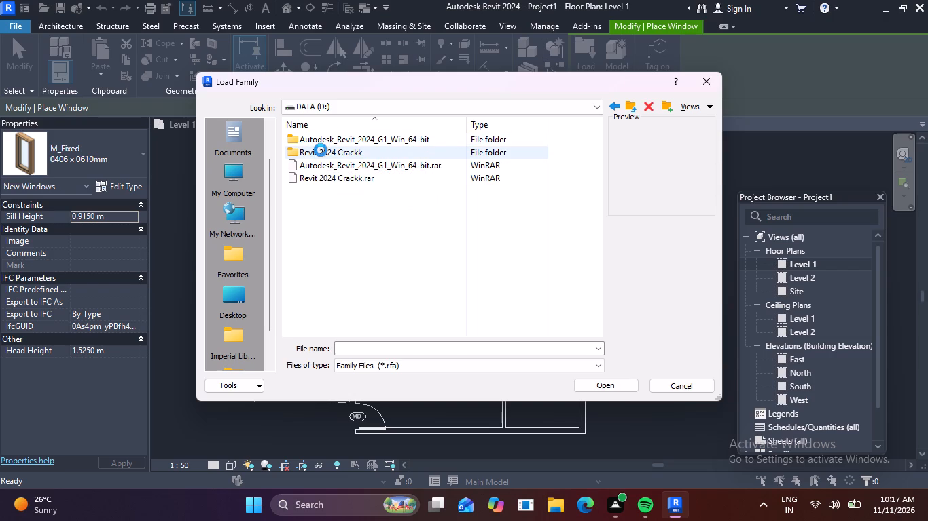
double_click(319, 137)
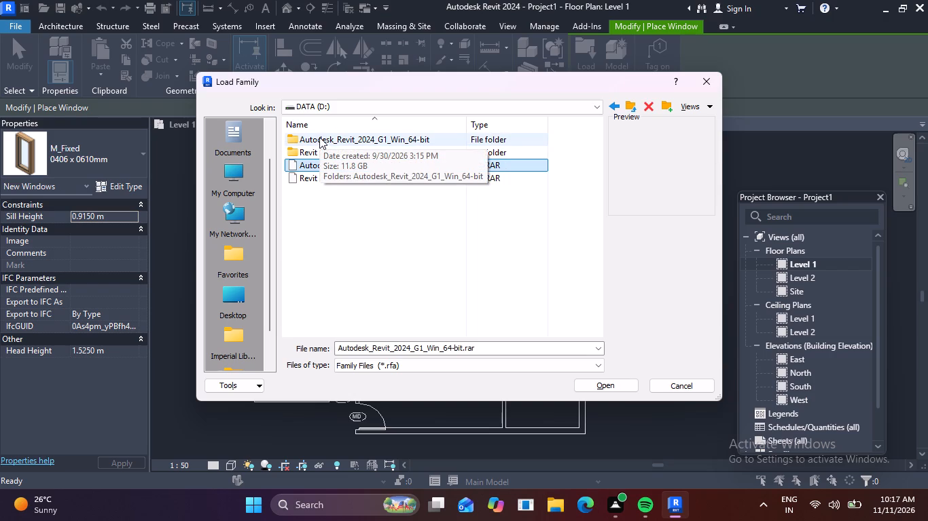
double_click(318, 137)
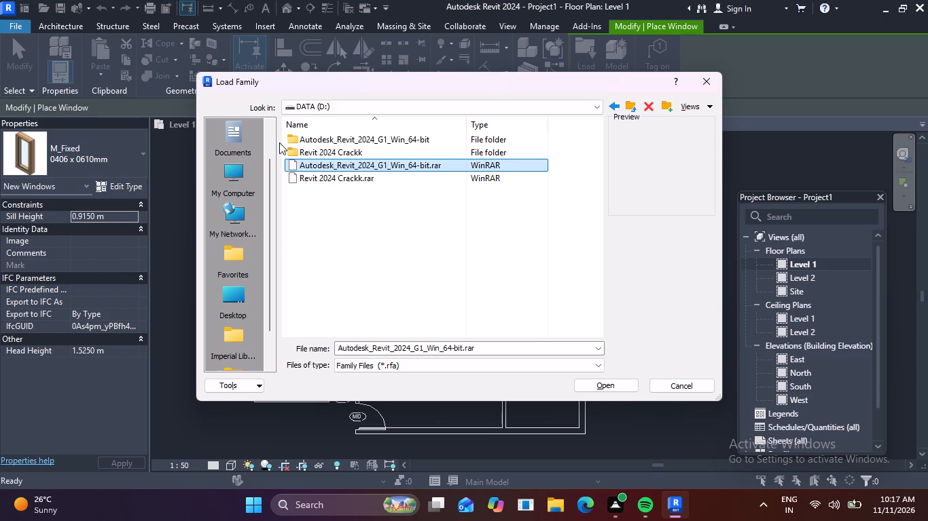
click(296, 138)
double_click(303, 140)
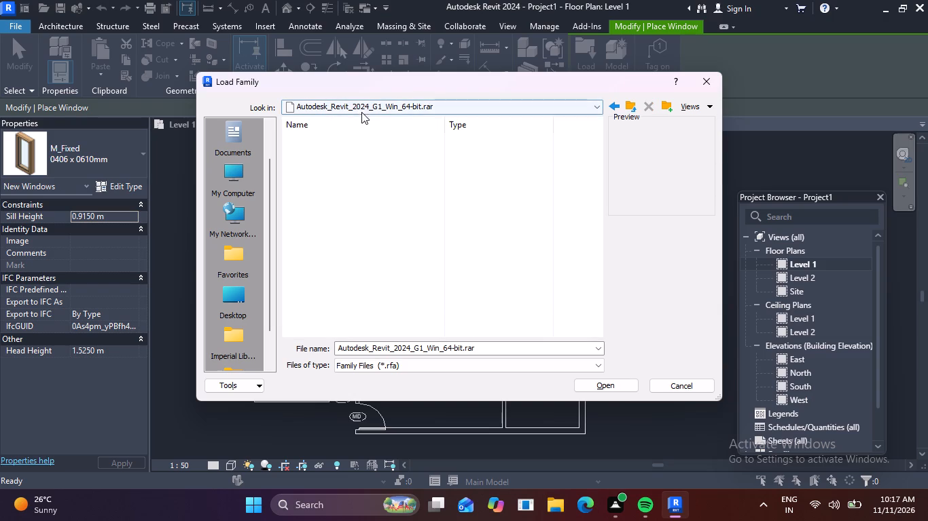
click(609, 105)
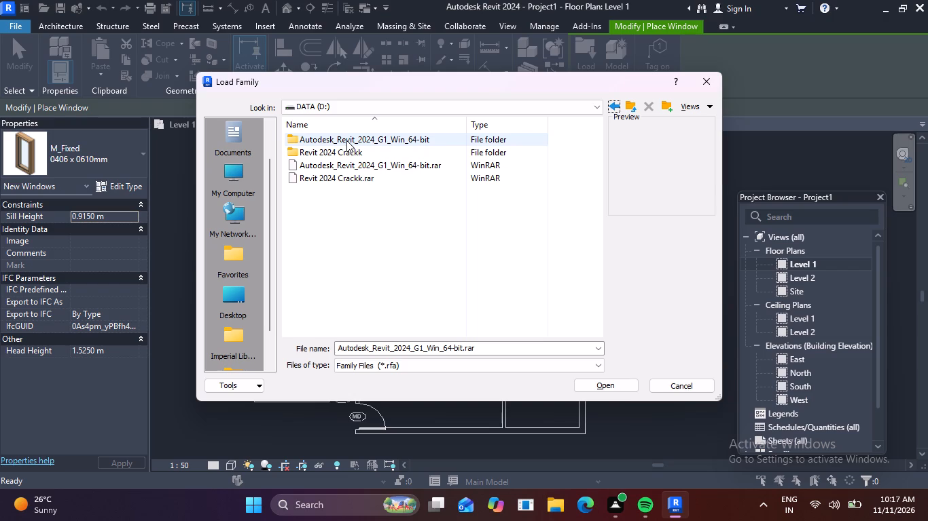
Check the SetupRes, 3rdParty, Content, manifest and ODIS folders inside the nested Autodesk_Revit_2024_G1_Win_64-bit folder for window families.
double_click(346, 136)
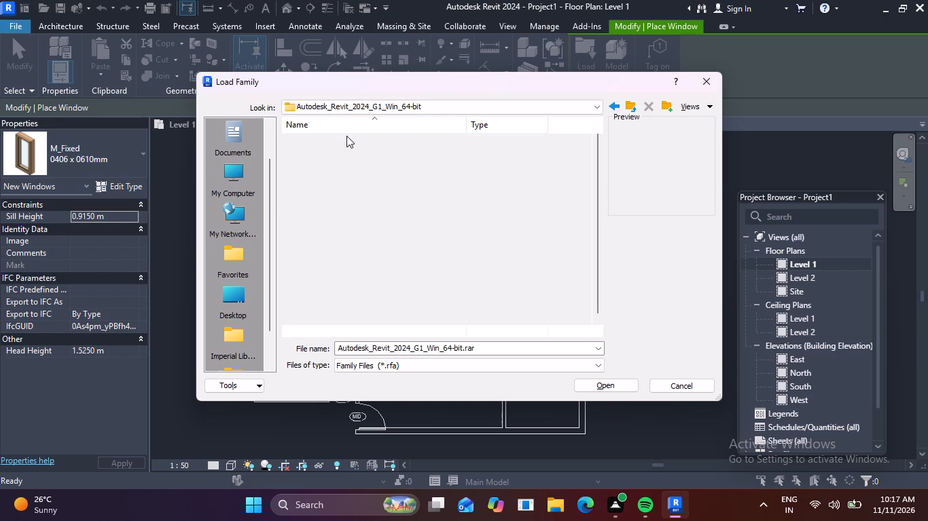
double_click(346, 136)
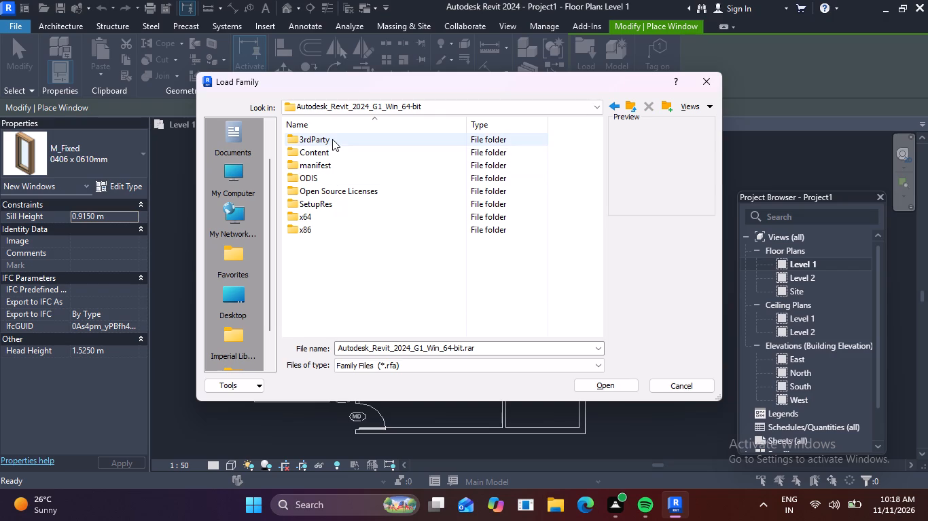
double_click(321, 206)
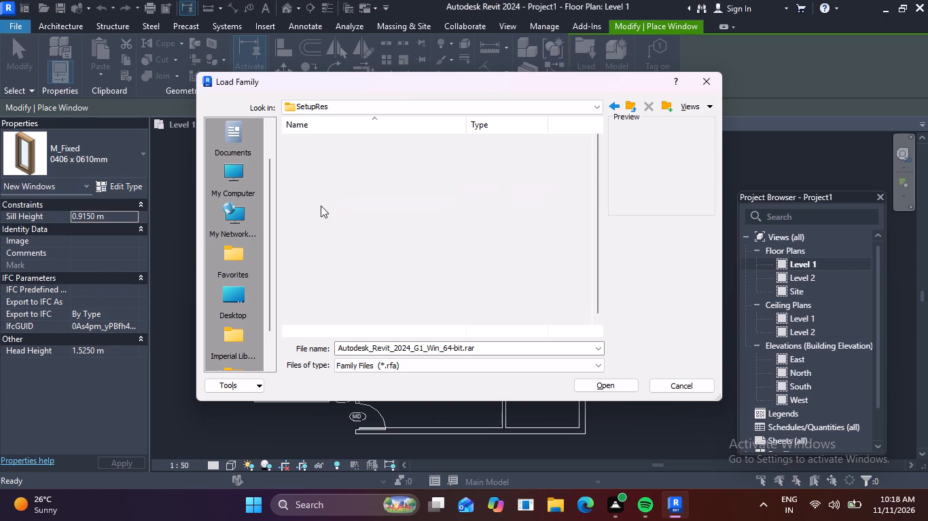
click(621, 107)
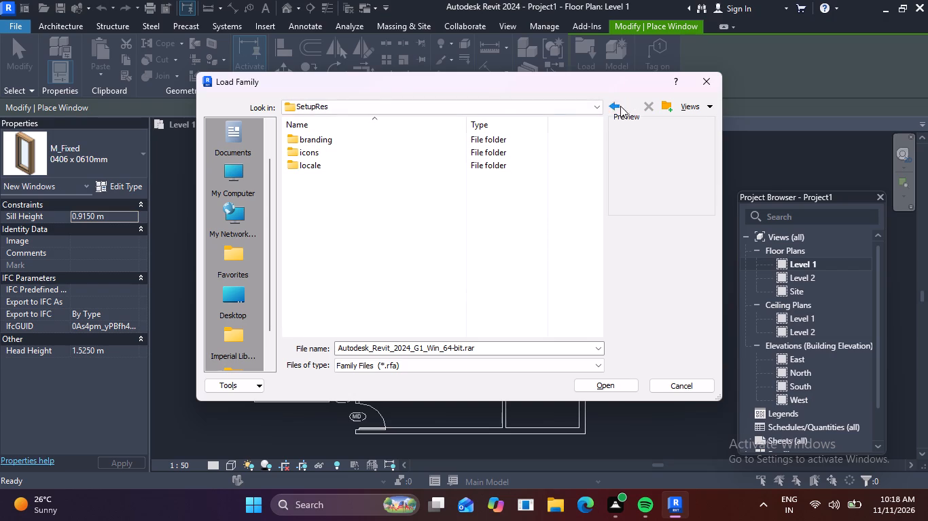
click(609, 107)
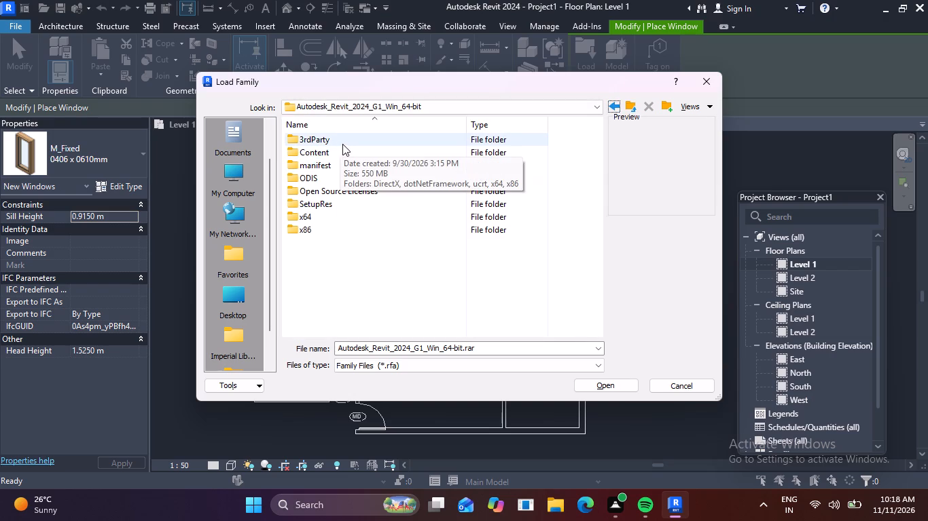
double_click(342, 144)
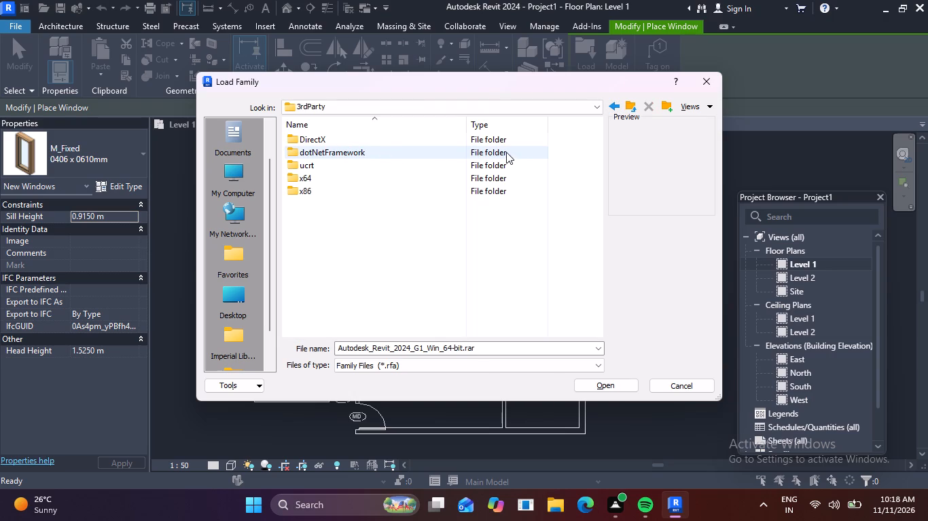
click(608, 107)
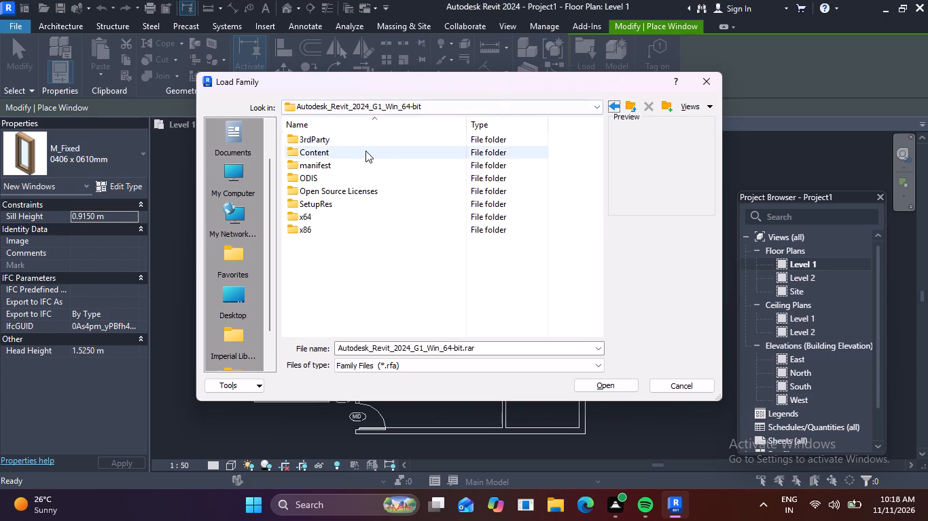
double_click(363, 151)
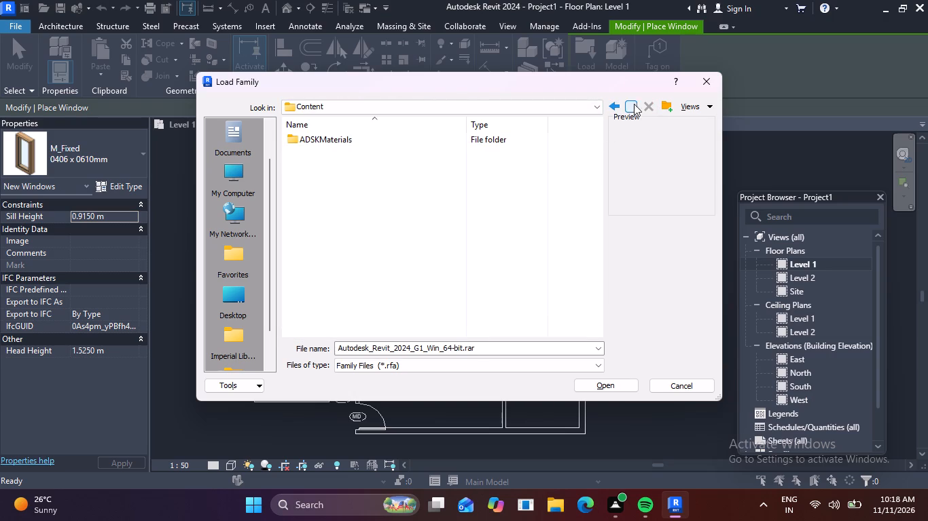
click(615, 103)
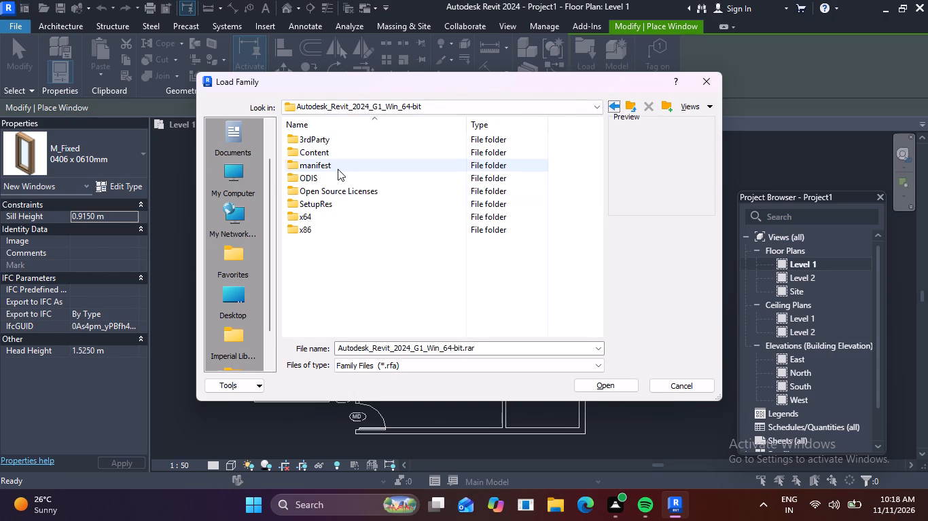
double_click(338, 169)
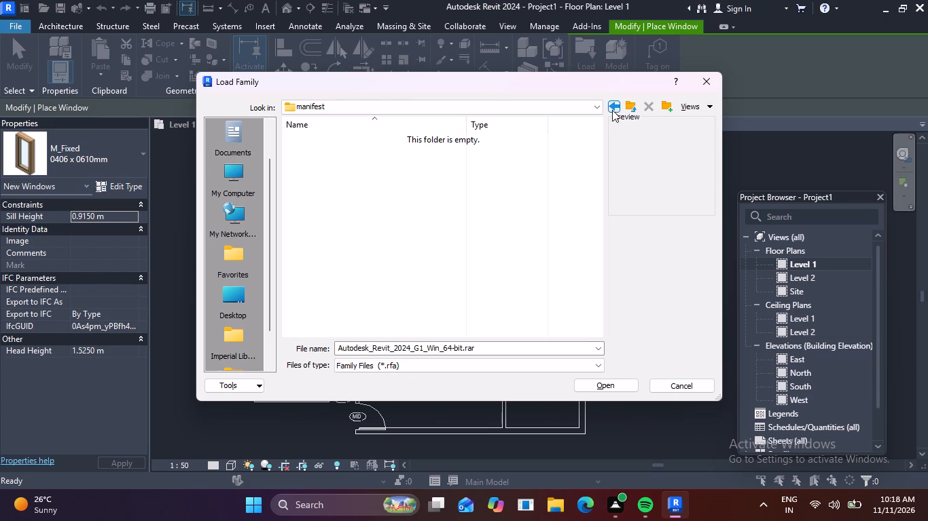
click(612, 110)
triple_click(330, 183)
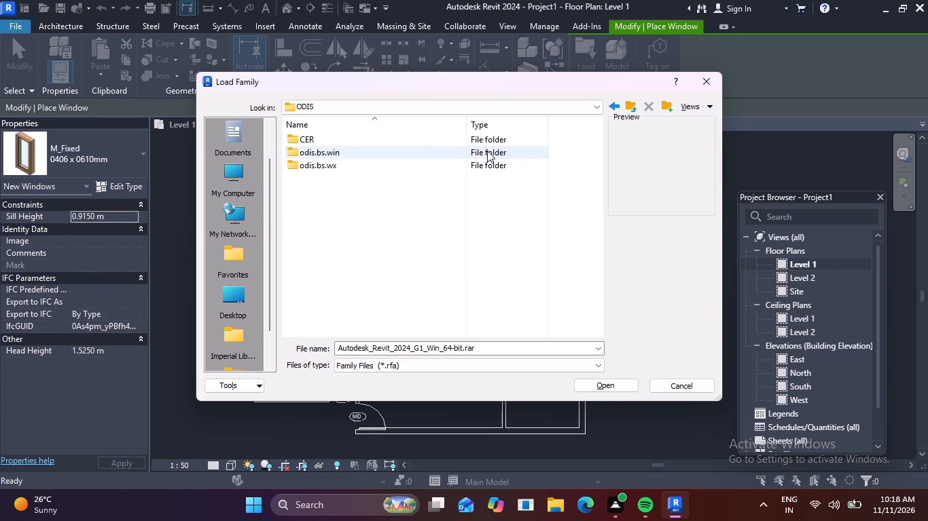
click(618, 110)
Check the SetupRes, x64 and x86 folders of the same Revit installer for window families and return to the DATA (D:) drive.
double_click(342, 201)
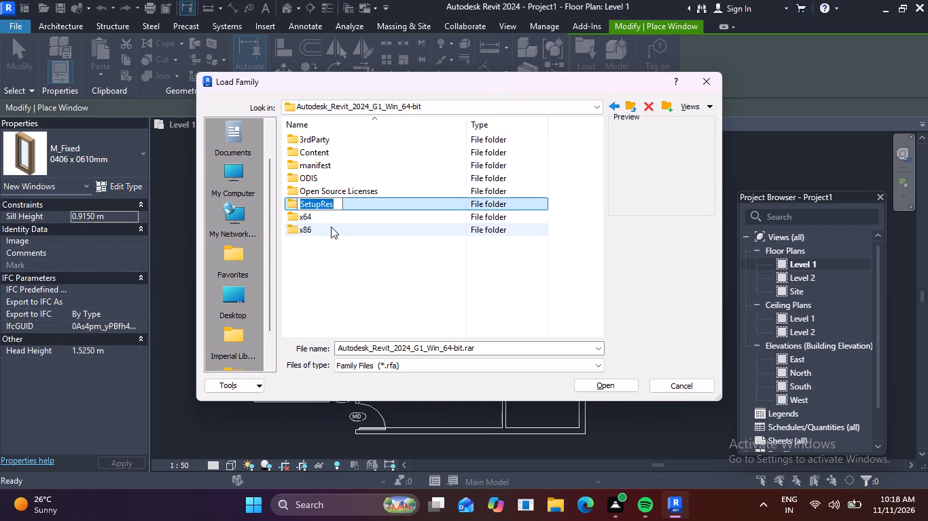
click(332, 226)
double_click(343, 210)
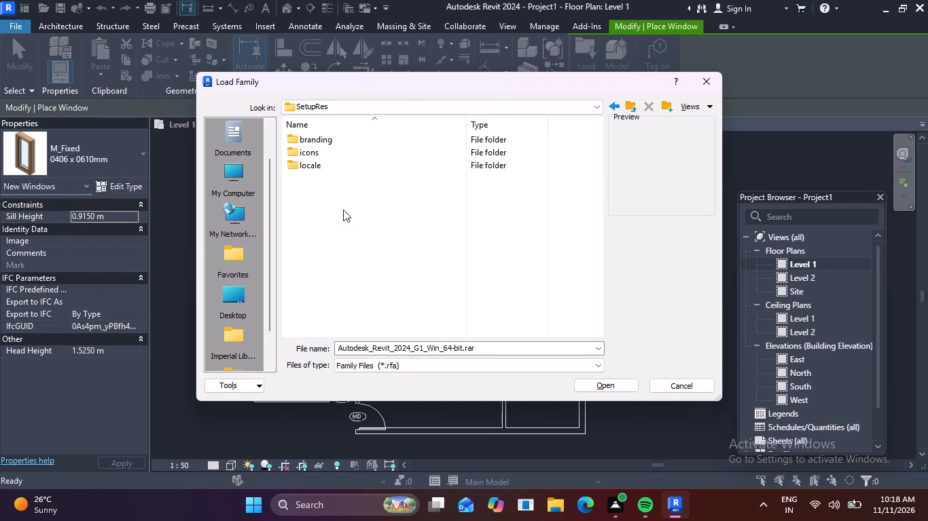
click(608, 107)
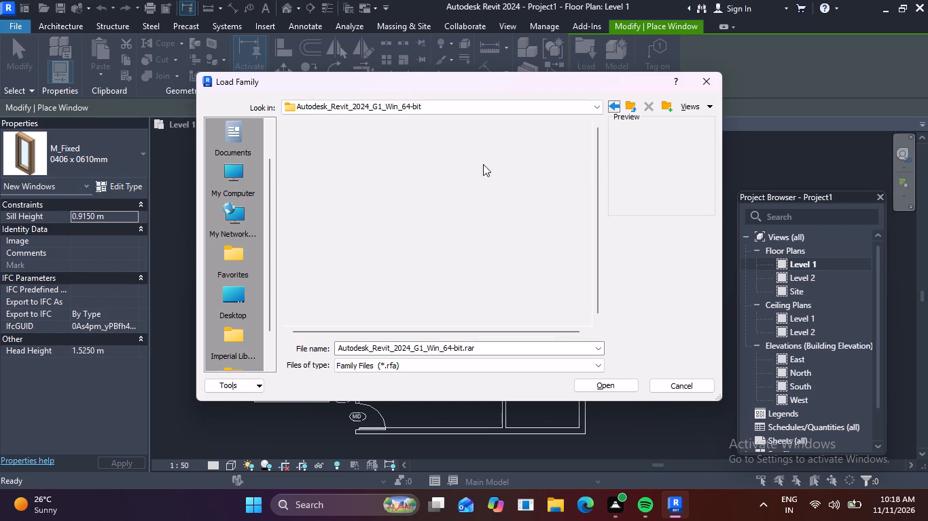
double_click(334, 218)
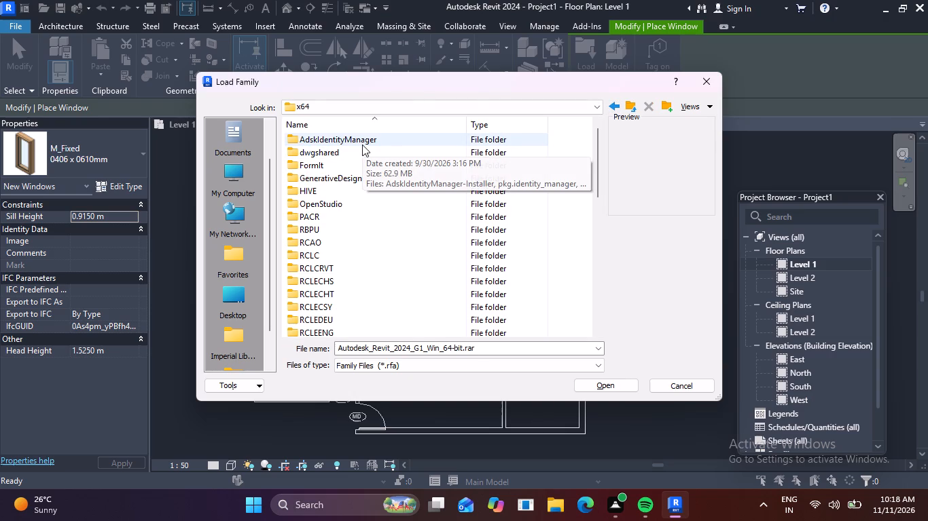
scroll(353, 157, down, 1)
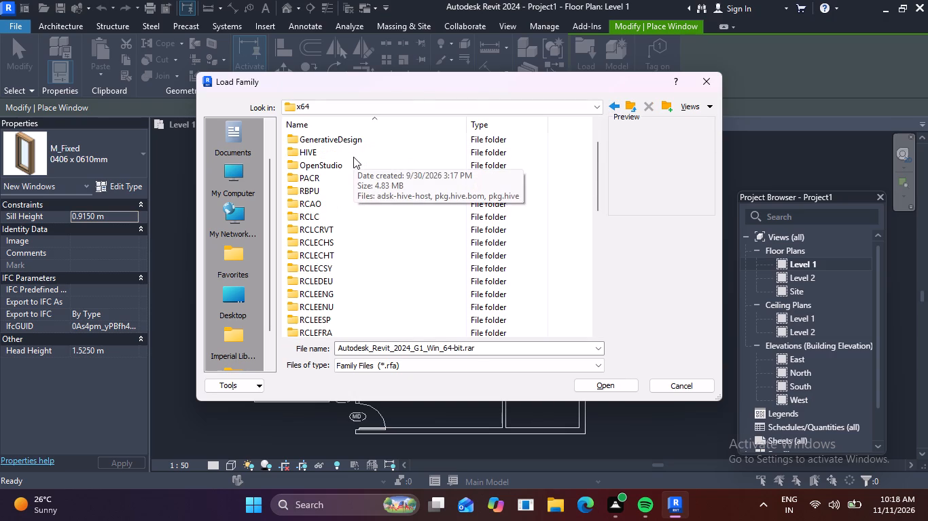
scroll(353, 157, down, 9)
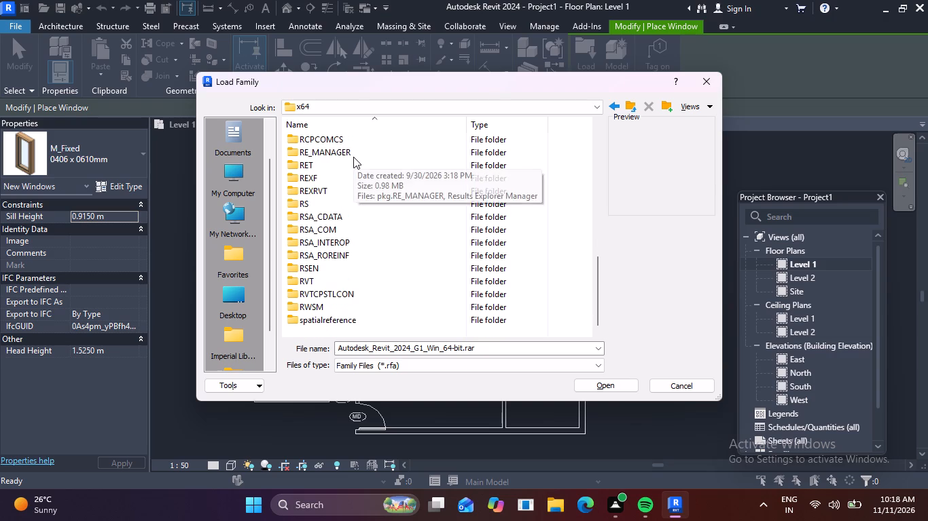
scroll(353, 157, down, 7)
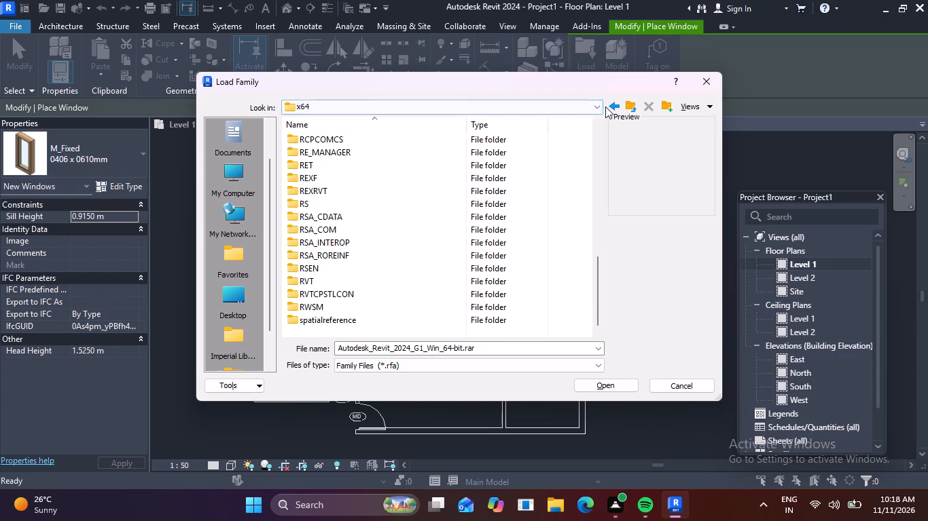
click(611, 106)
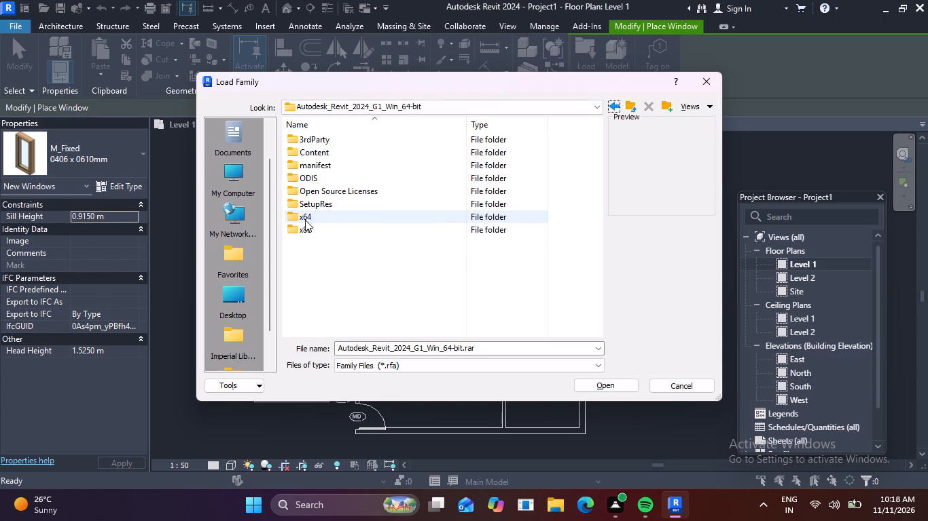
double_click(306, 227)
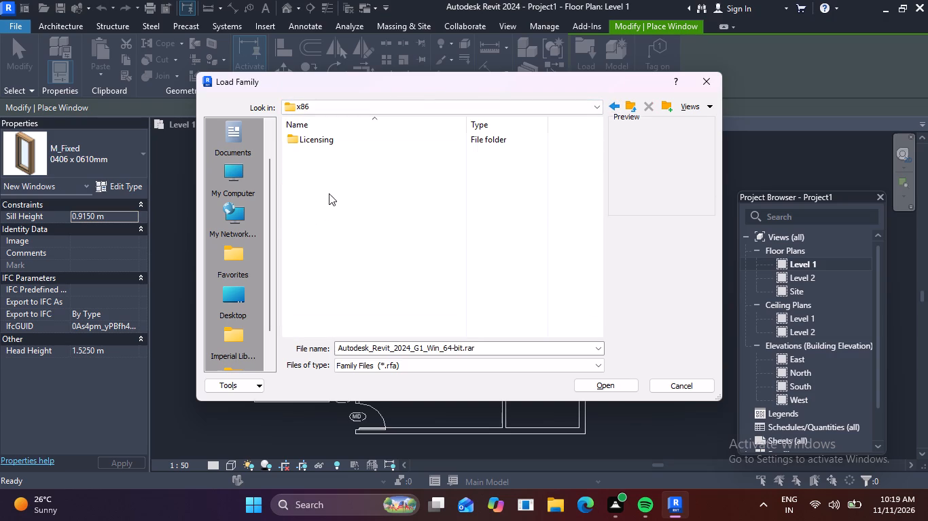
click(615, 106)
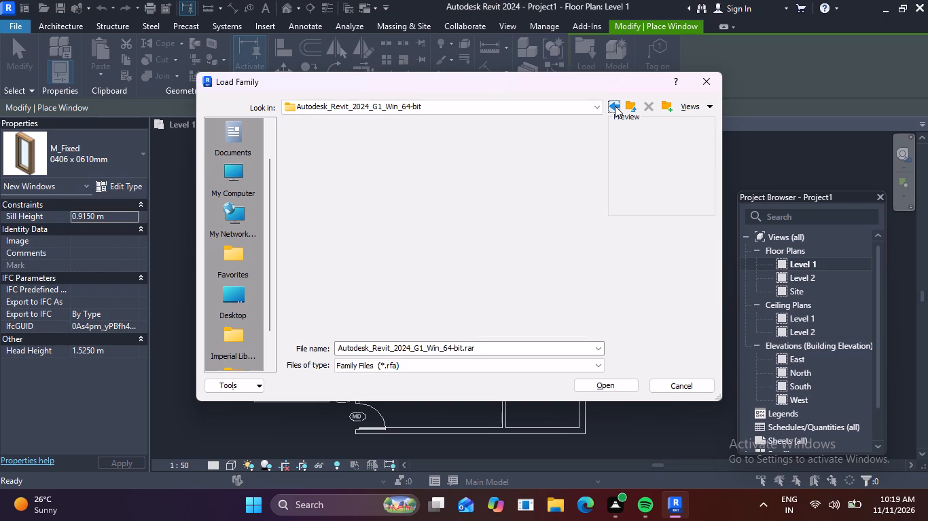
click(615, 106)
click(615, 106)
Go back through the previously visited folders to the outer SHUBHAM CITY folder to look for window families.
click(459, 110)
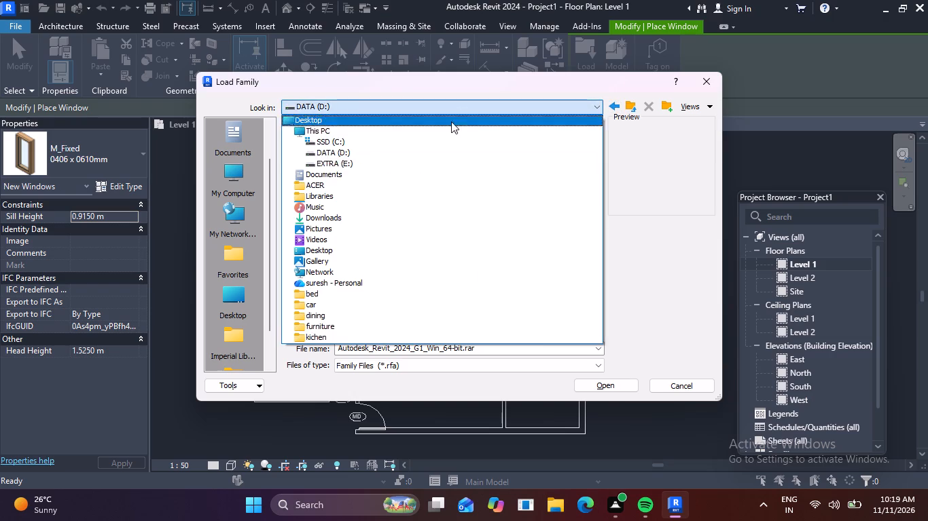
triple_click(611, 106)
click(611, 106)
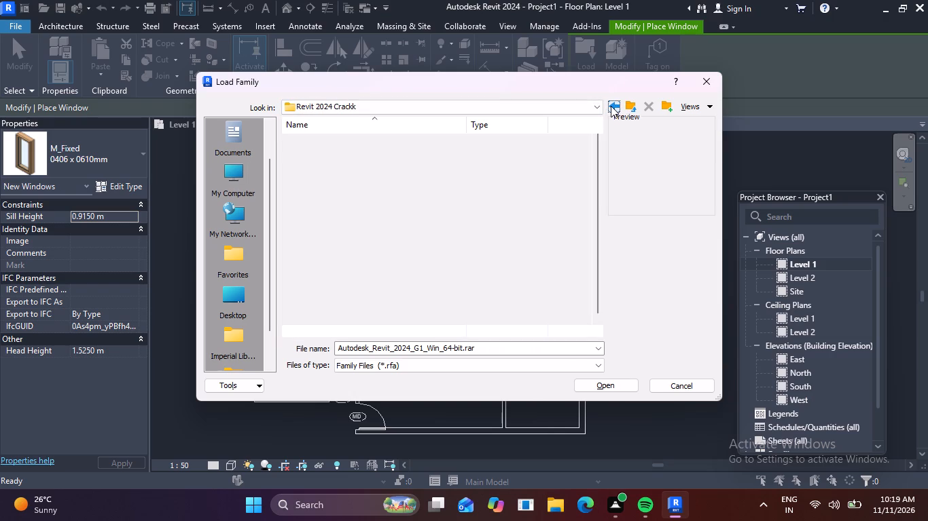
click(611, 106)
click(611, 106)
click(611, 106)
triple_click(611, 106)
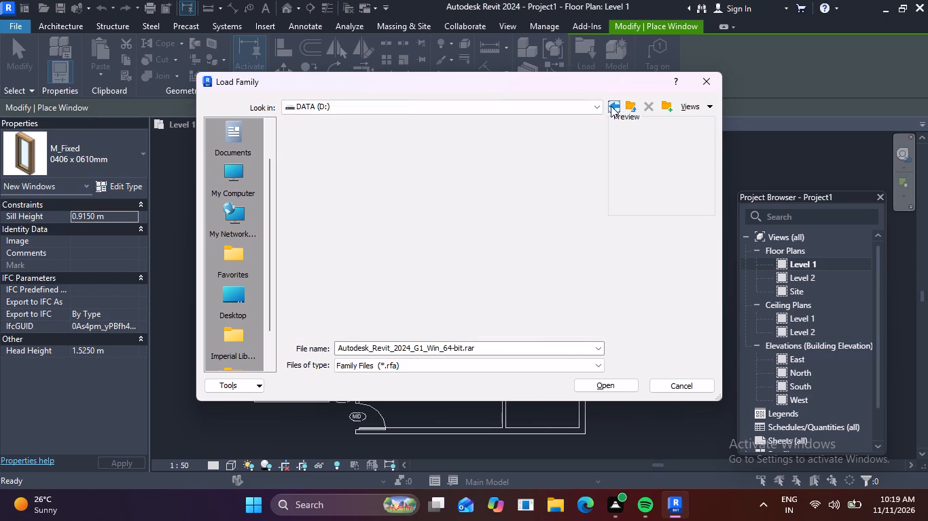
double_click(611, 106)
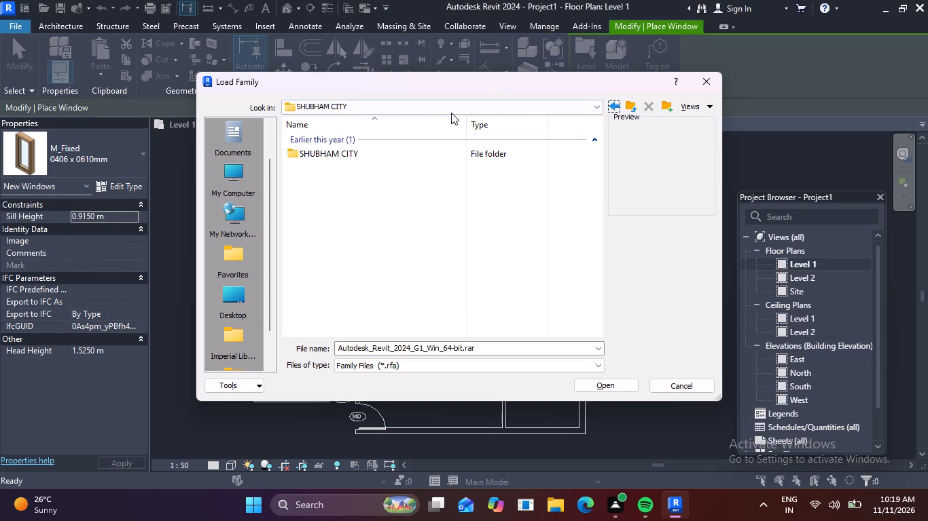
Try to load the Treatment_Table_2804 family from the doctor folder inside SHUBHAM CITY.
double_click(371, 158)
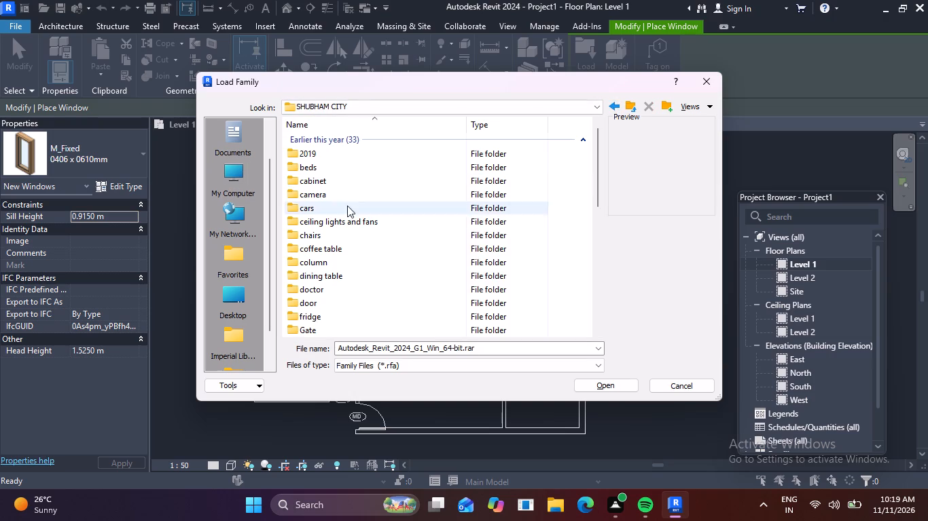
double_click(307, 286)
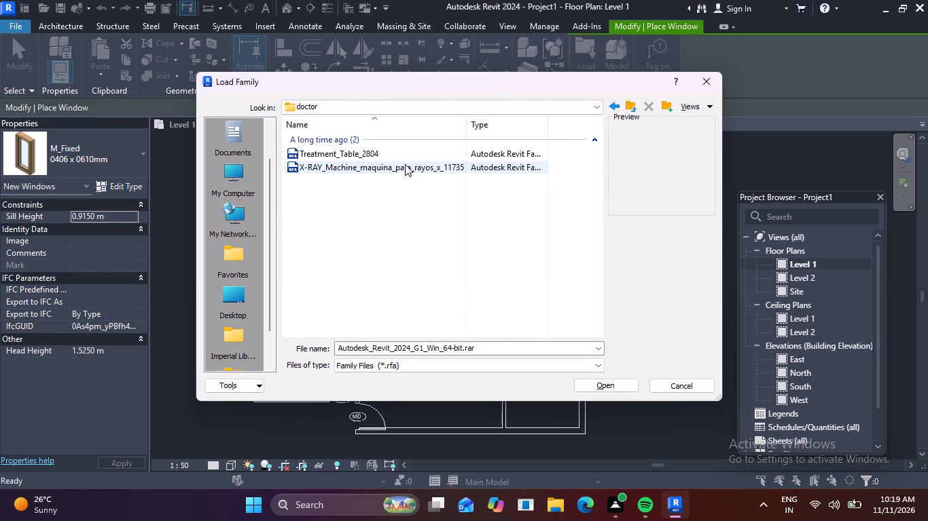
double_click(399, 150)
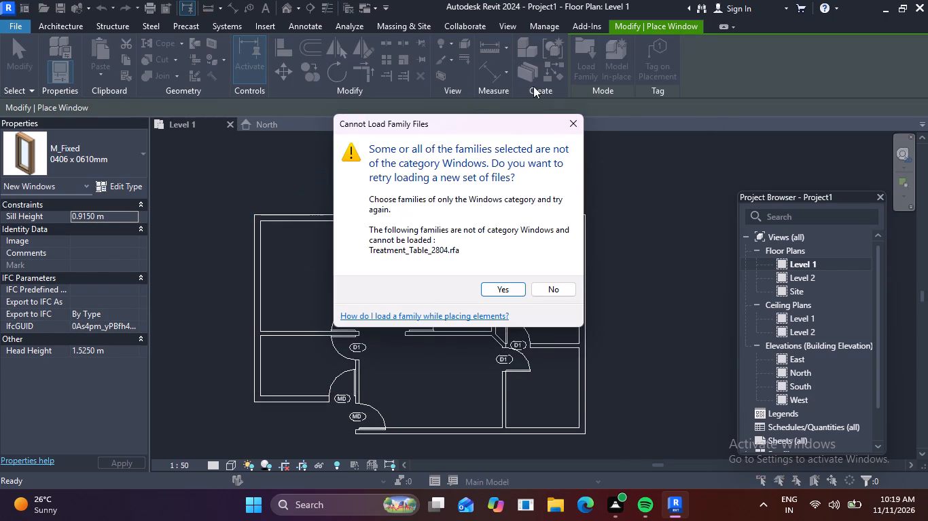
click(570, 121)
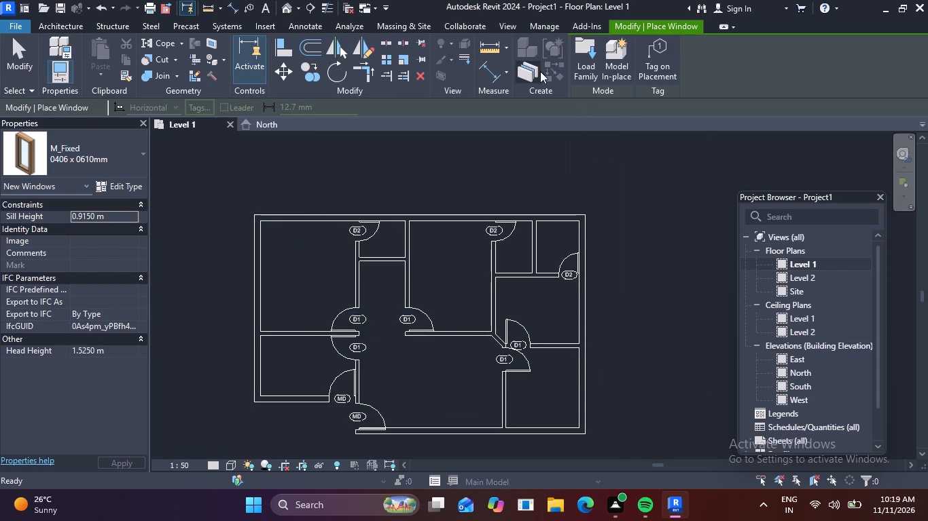
Examine the families in SHUBHAM CITY's door folder for a window, previewing door_with_windows_14620 and checking Residential_Windows_2748.
click(592, 48)
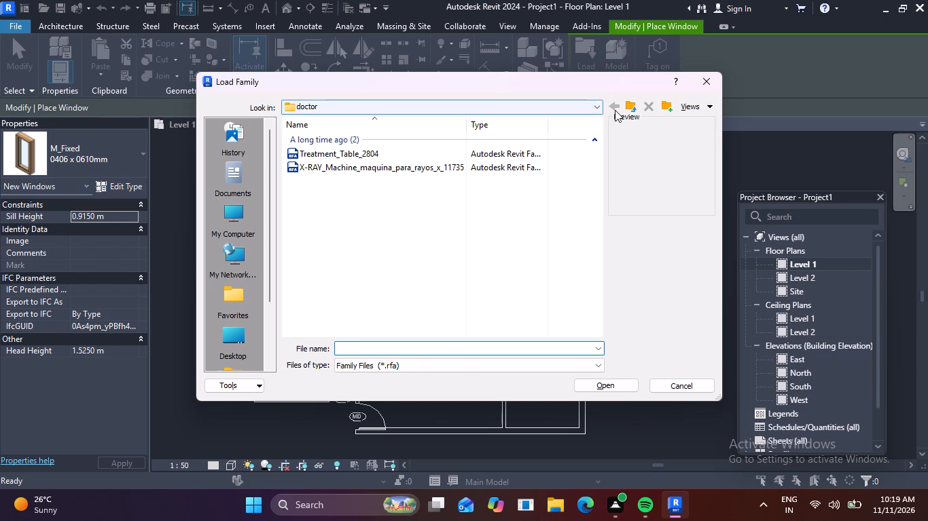
click(539, 105)
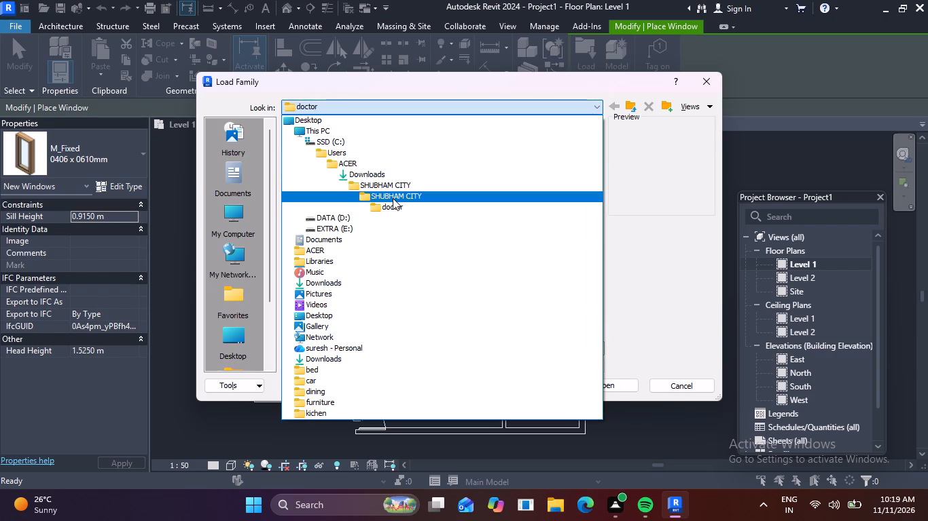
double_click(393, 198)
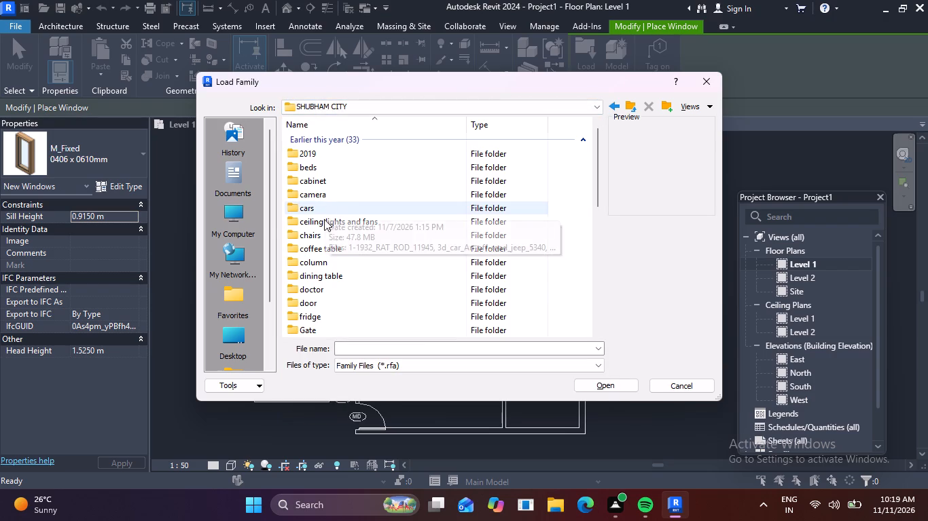
double_click(315, 303)
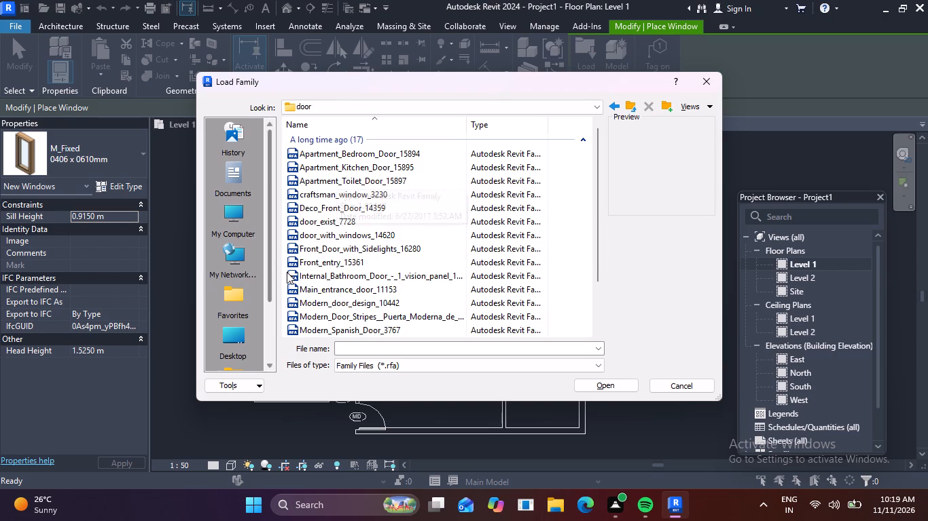
click(351, 237)
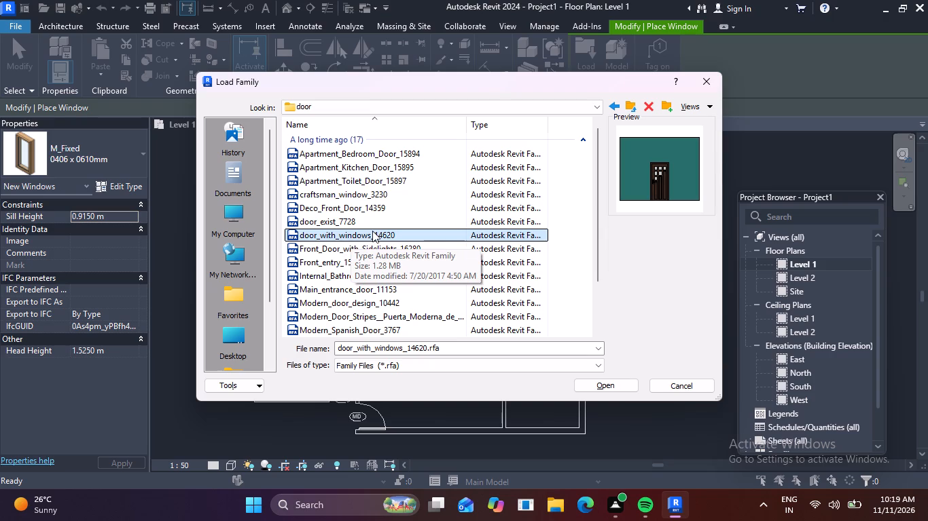
scroll(372, 231, down, 2)
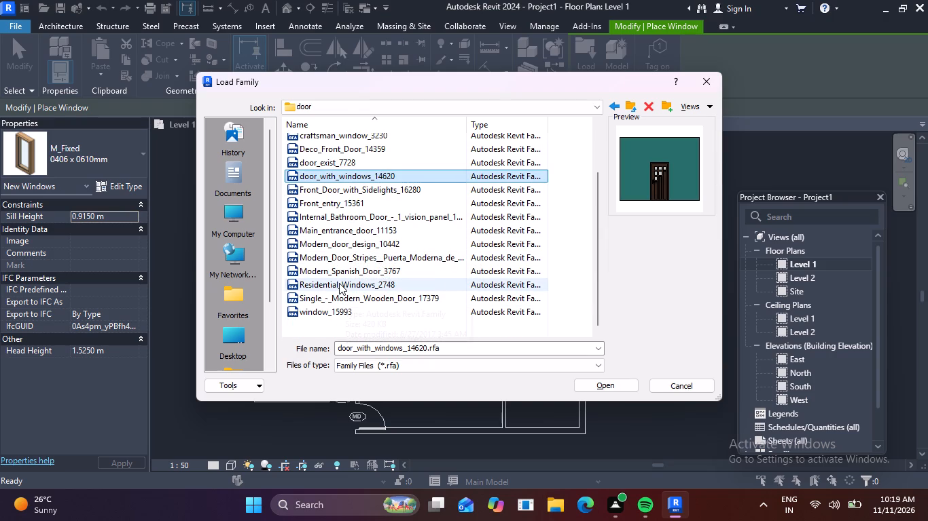
click(339, 283)
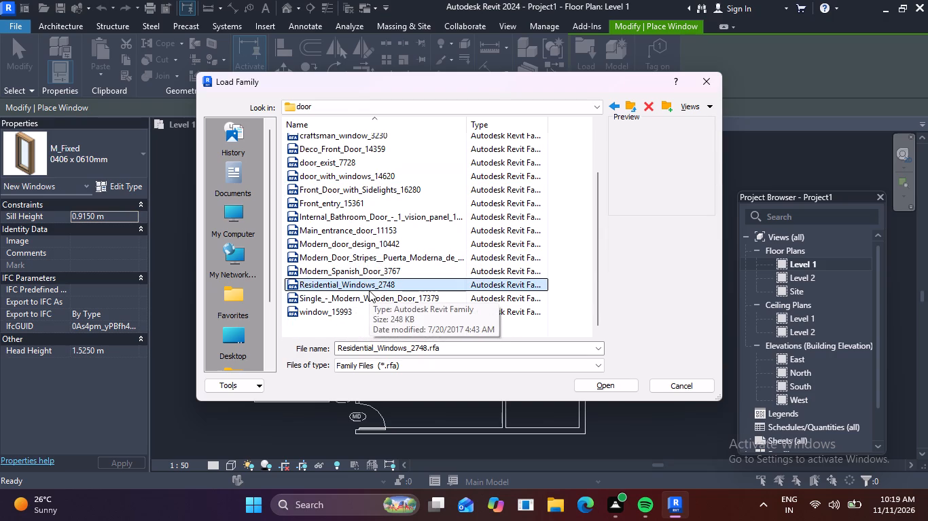
click(369, 290)
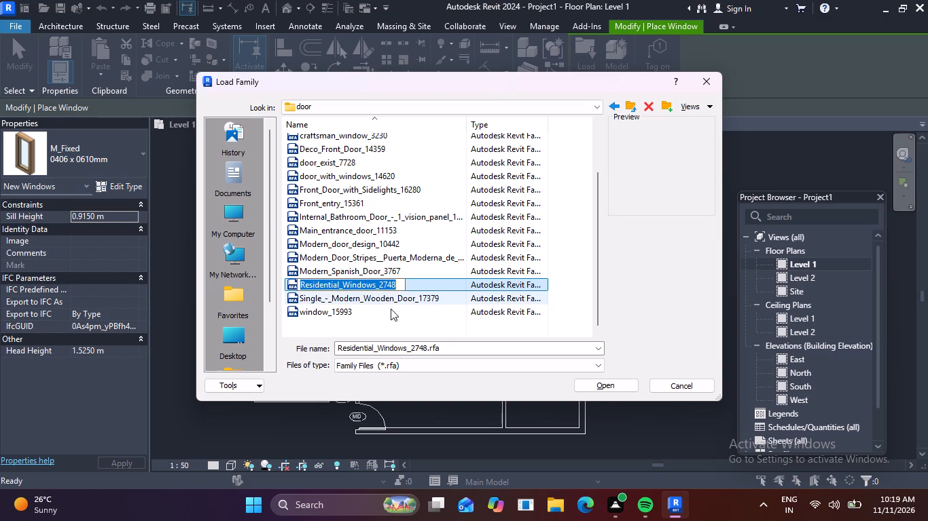
click(386, 298)
click(393, 285)
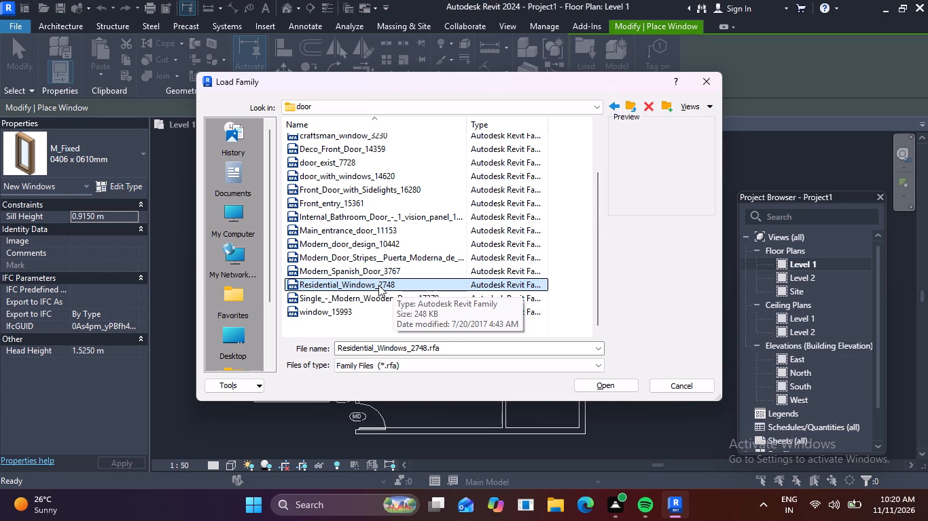
click(635, 104)
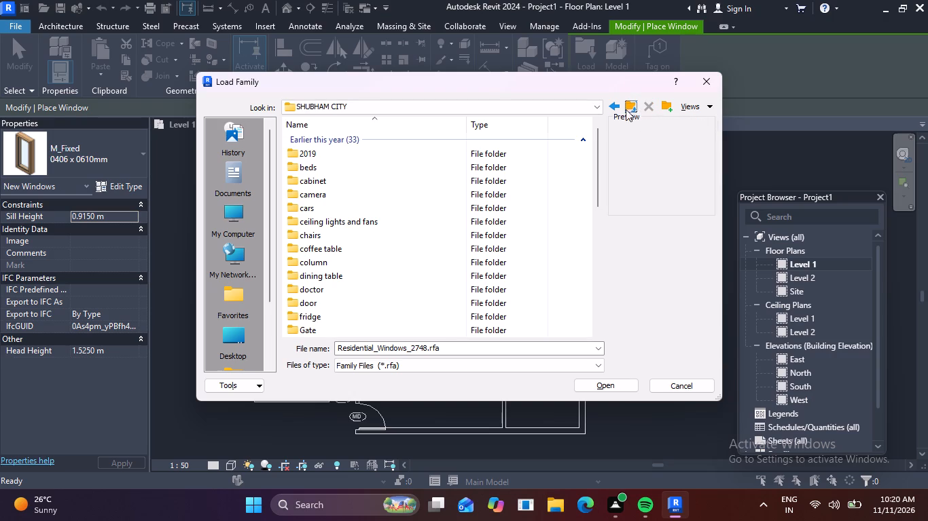
click(313, 301)
double_click(313, 301)
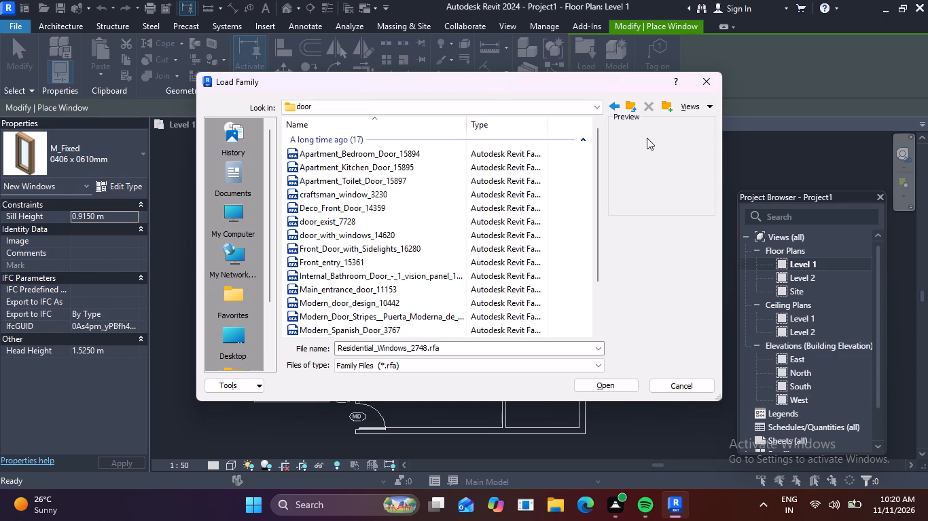
Create a new folder with the default name inside the door folder and abandon the family loading.
click(663, 105)
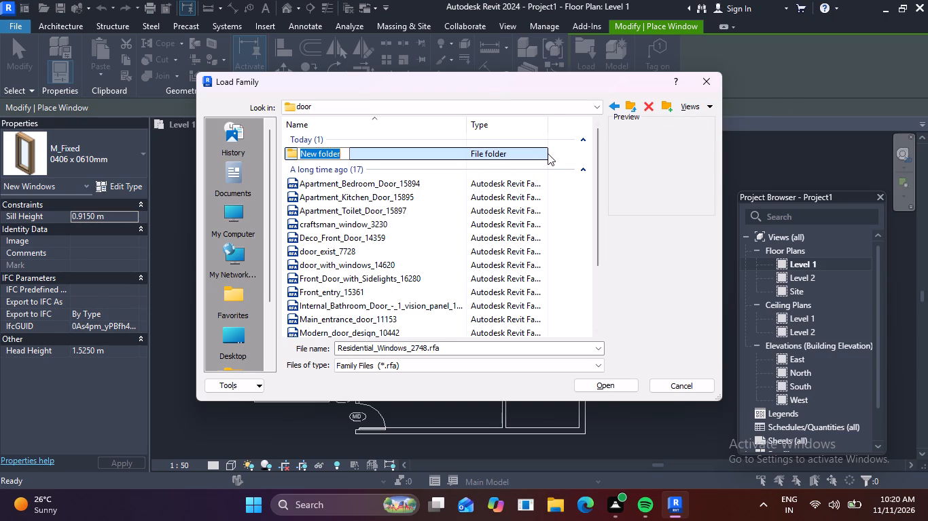
key(Escape)
key(Escape)
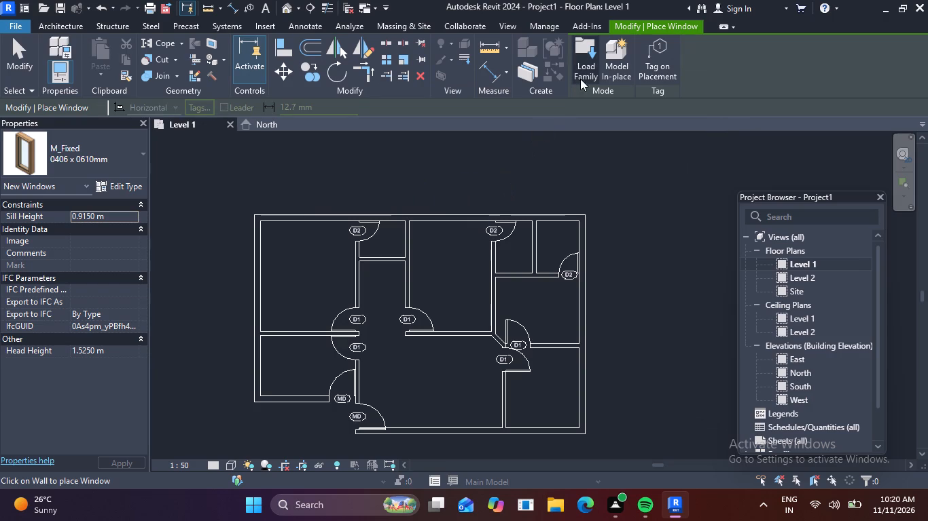
Load the window_15993 family from the door folder of SHUBHAM CITY.
click(584, 70)
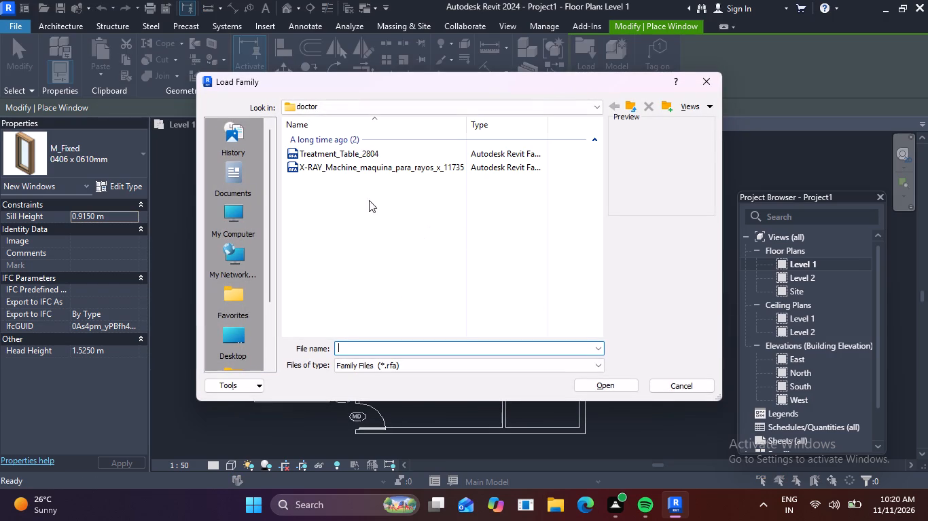
click(499, 109)
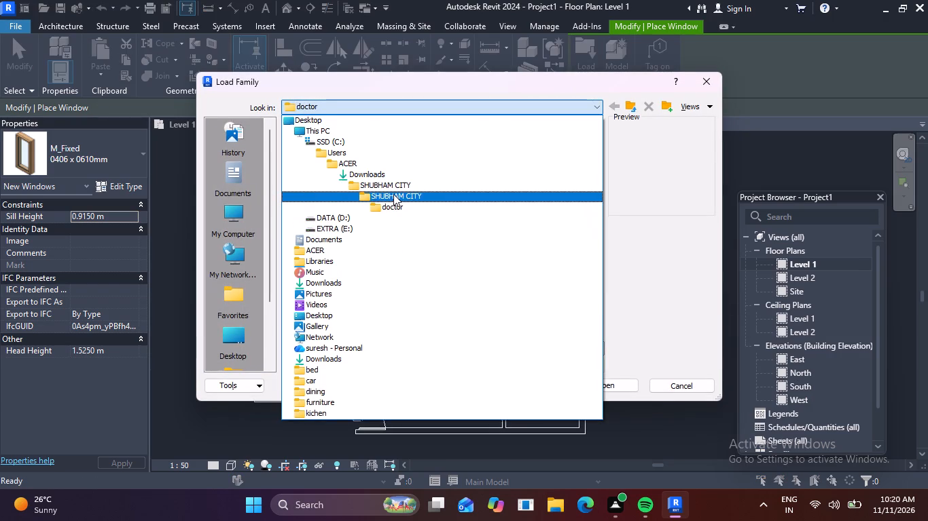
click(393, 194)
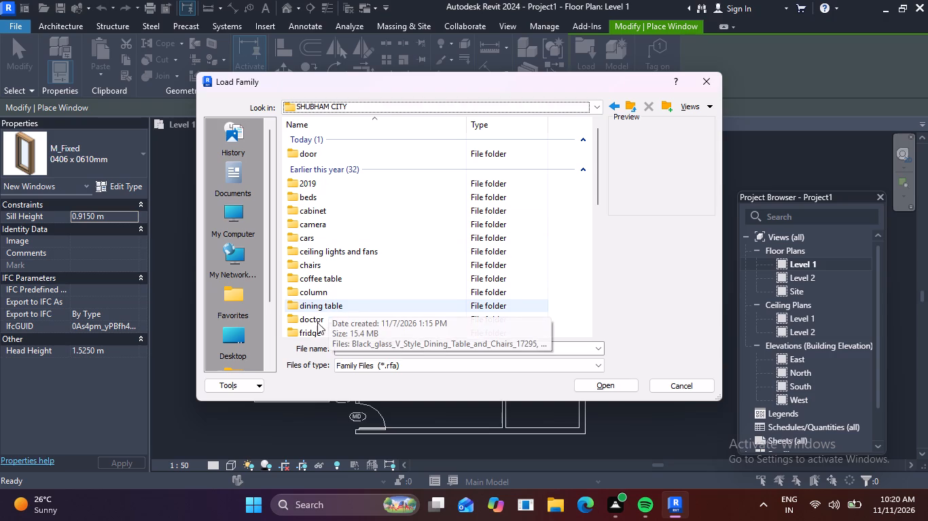
scroll(313, 305, down, 1)
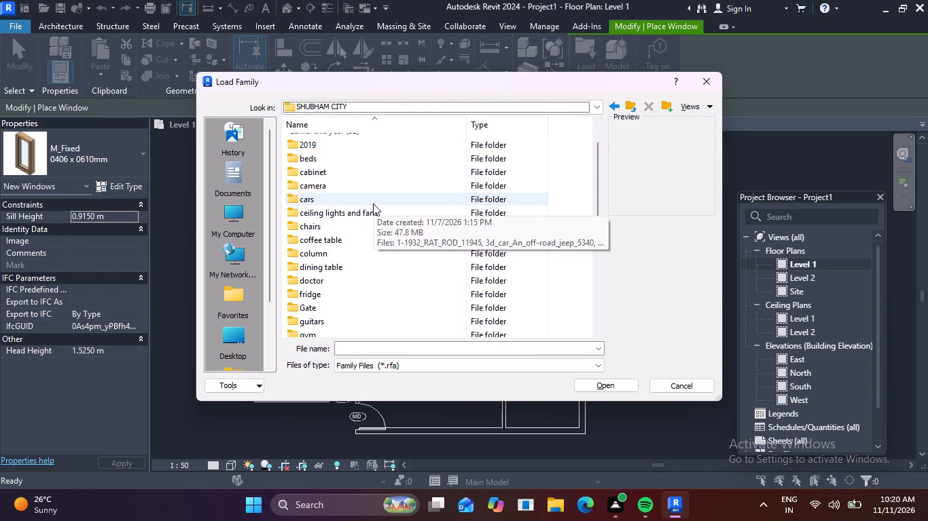
scroll(361, 214, up, 4)
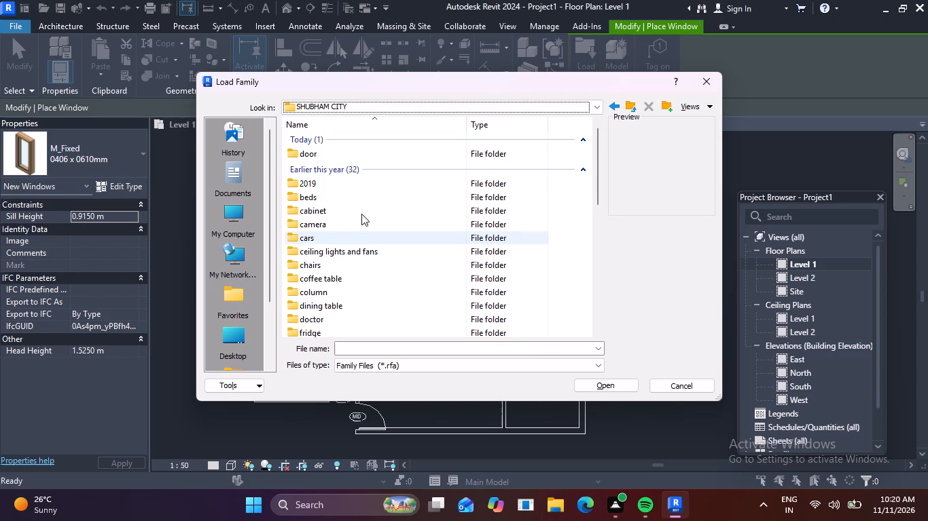
click(321, 159)
double_click(321, 159)
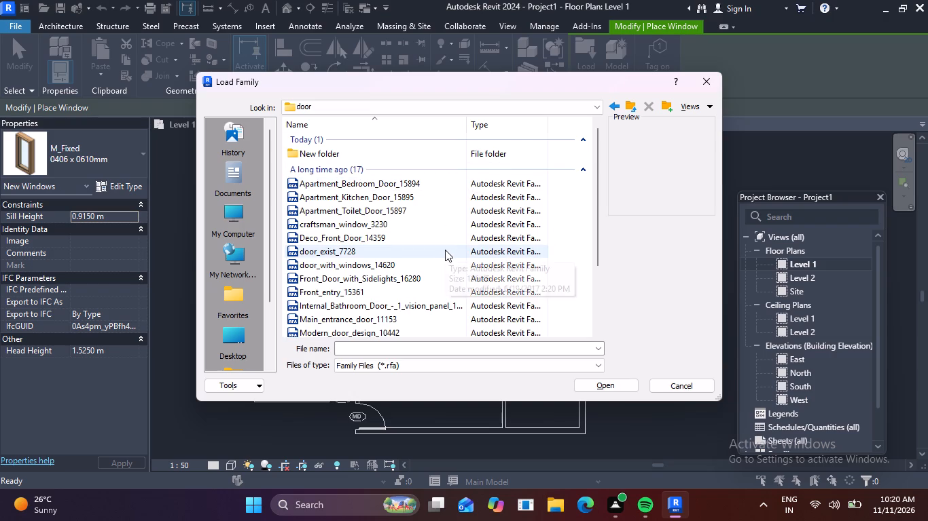
scroll(445, 250, down, 6)
click(319, 309)
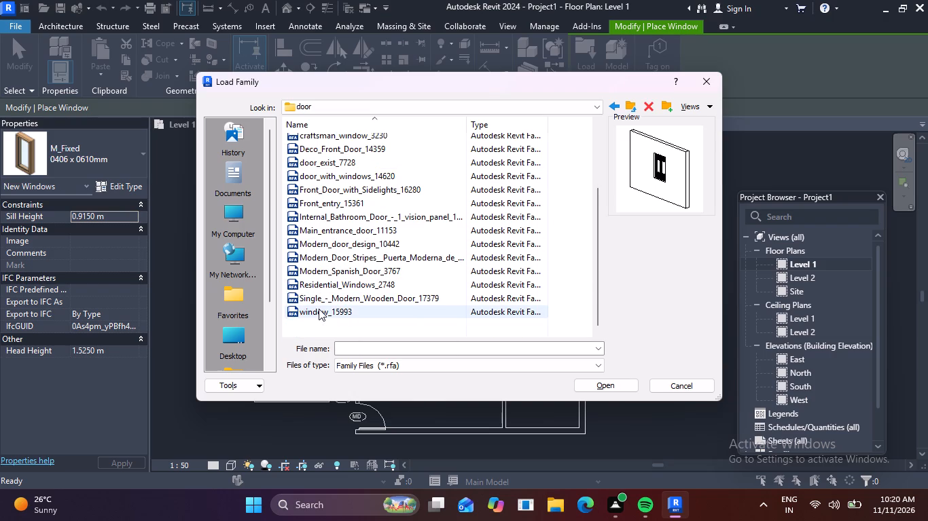
click(592, 386)
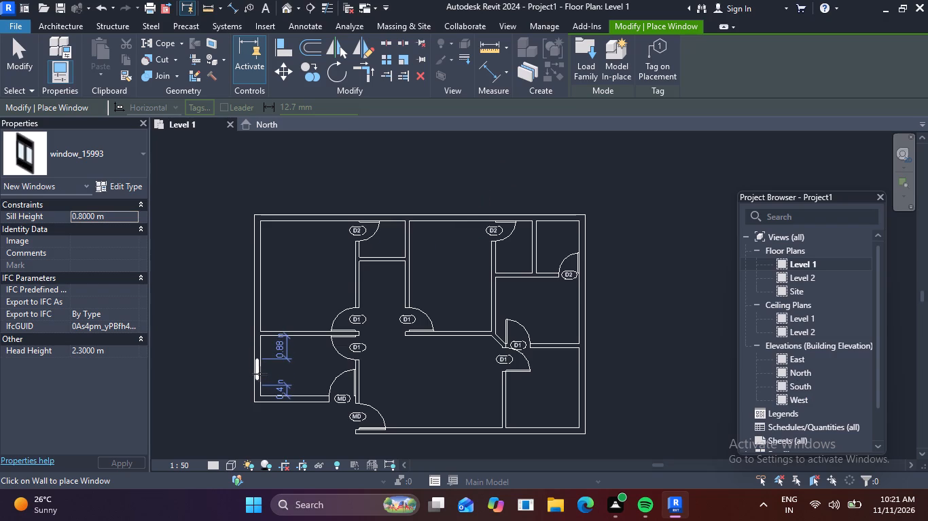
Place an M_Window-Double-Hung 600 x 1100mm window in the lower-left room's west wall, about 0.84 m from each adjoining wall.
scroll(260, 374, up, 4)
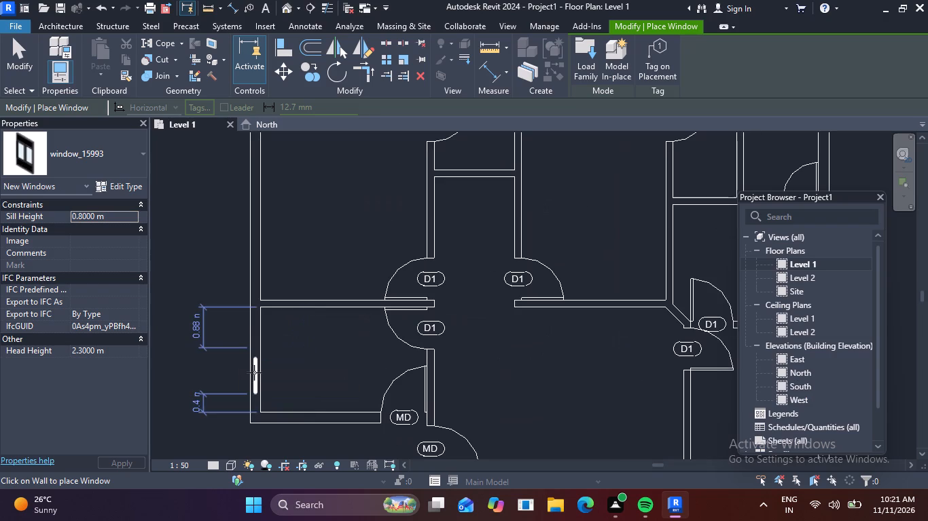
click(57, 156)
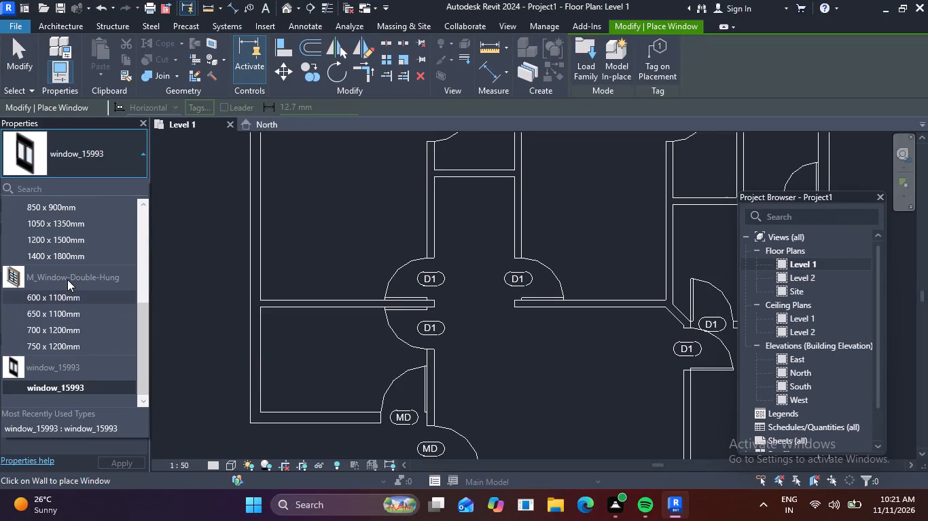
click(58, 297)
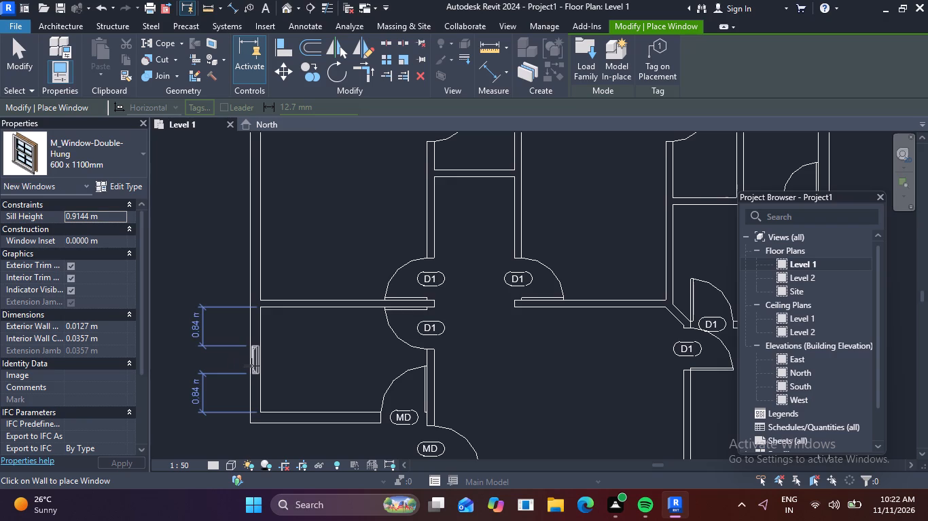
click(251, 366)
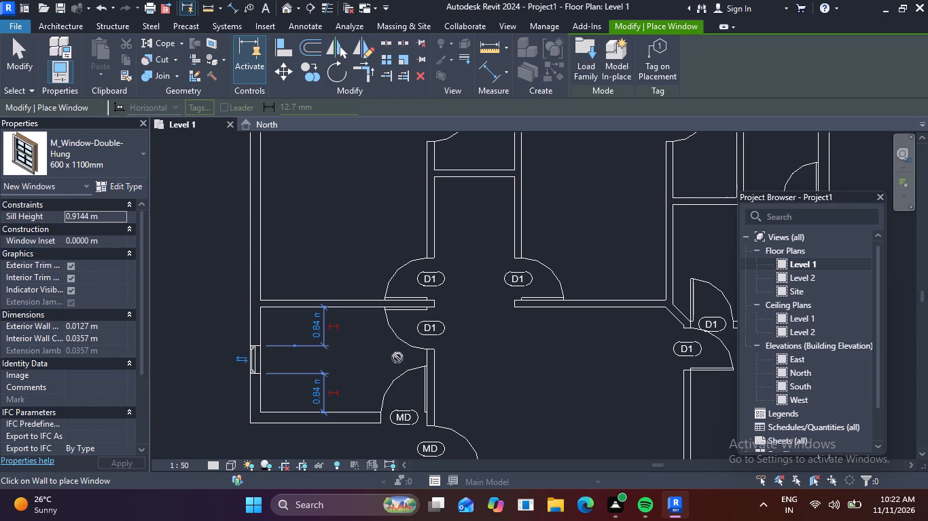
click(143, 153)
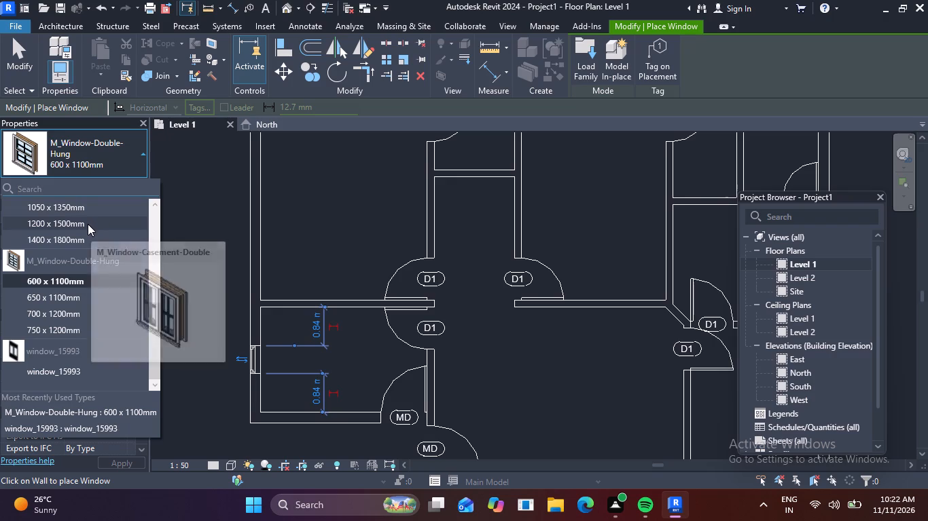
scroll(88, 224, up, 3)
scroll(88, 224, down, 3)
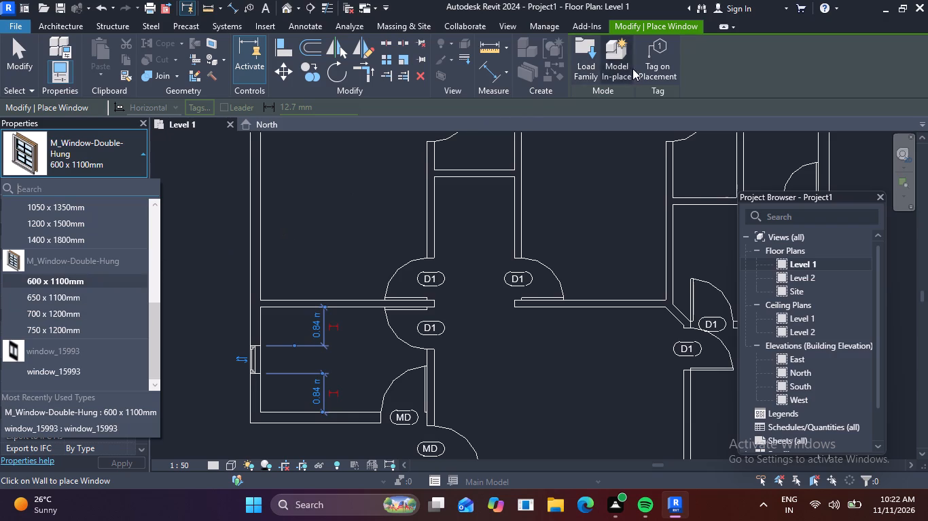
Enable Tag on Placement, undo the untagged window, and place a tagged 600 x 1100mm one there, about 0.84 m from each adjoining wall.
click(653, 54)
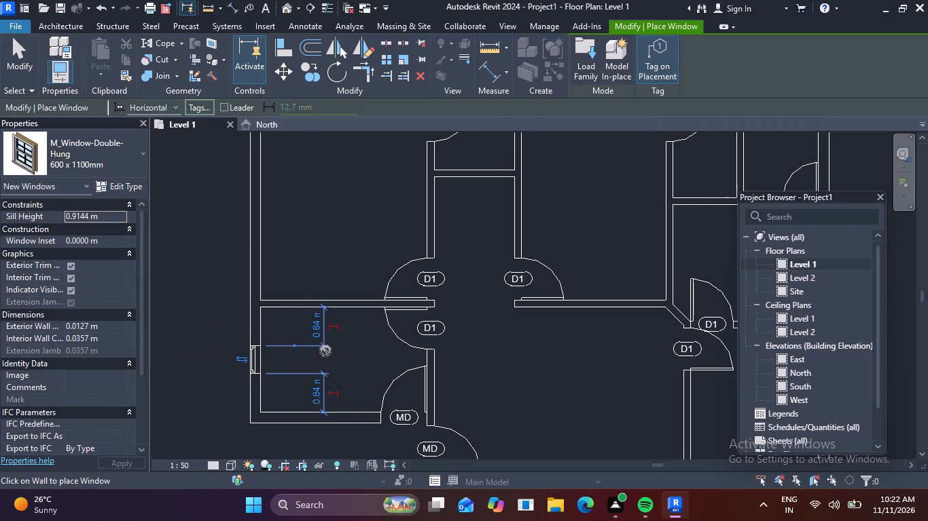
key(Escape)
key(Escape)
key(ctrl+z)
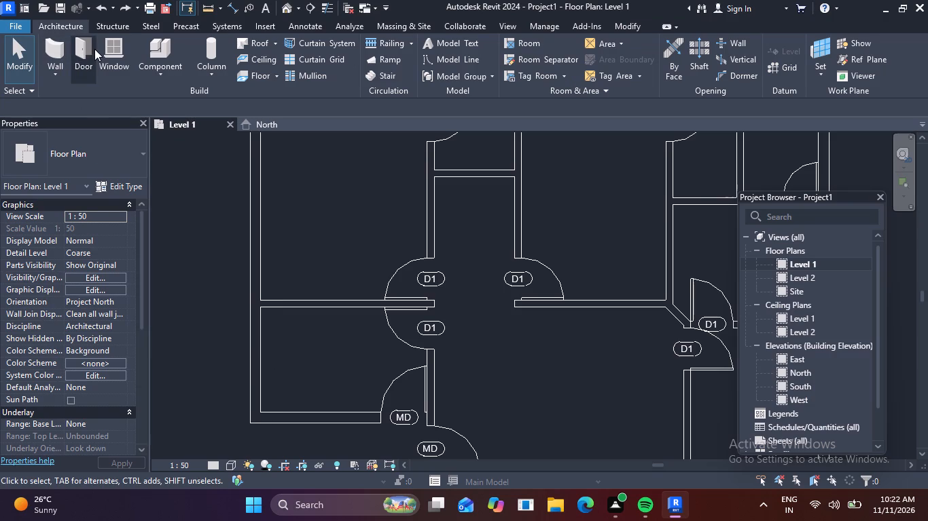
click(115, 40)
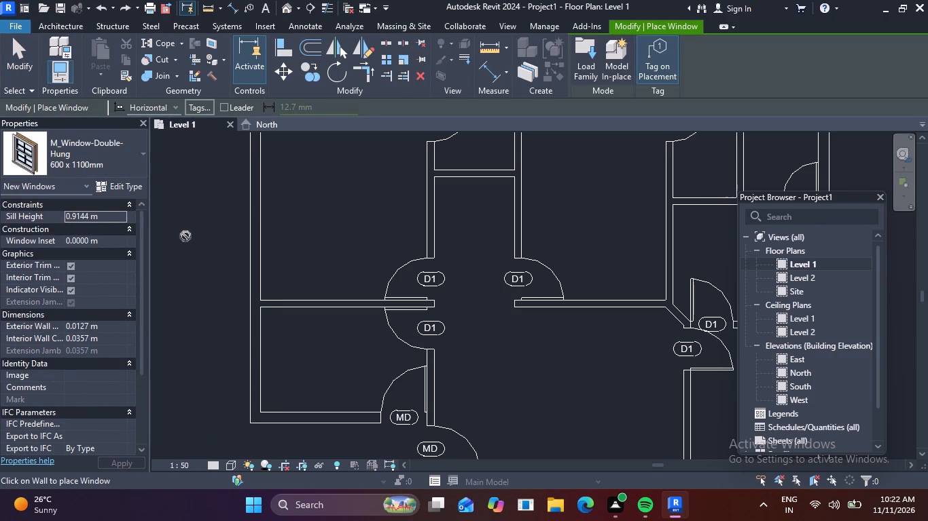
click(253, 365)
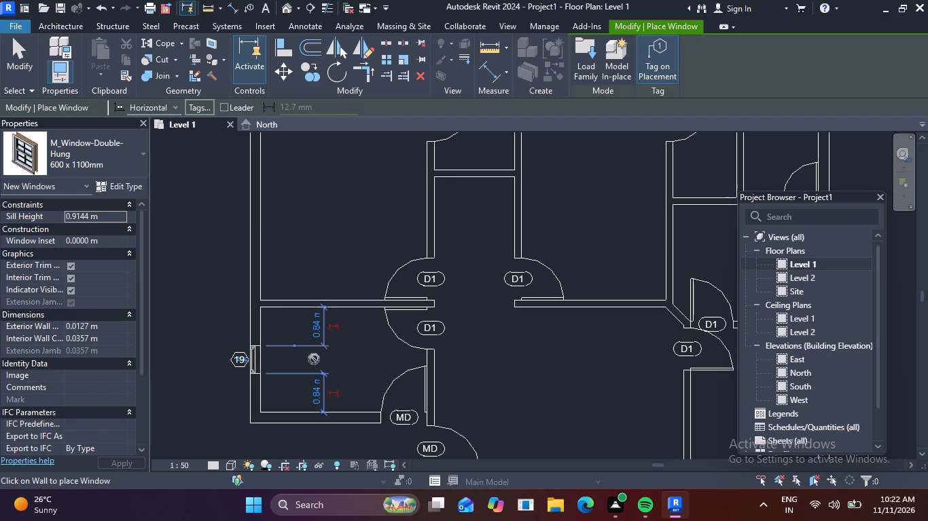
Place a tagged 600 x 1100mm window in the north wall of each of the three small D2-door rooms, the two eastern ones centred.
middle_drag(306, 397, 304, 372)
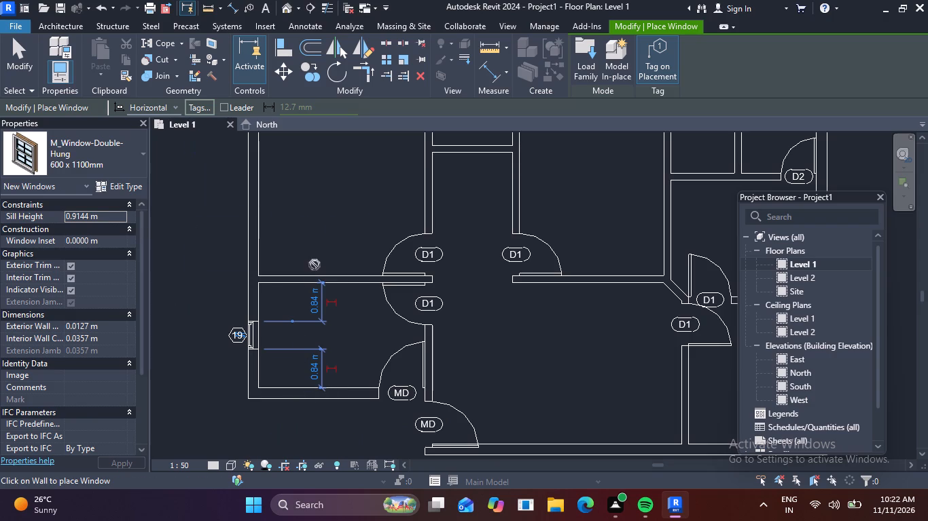
scroll(316, 279, down, 3)
middle_drag(351, 245, 312, 312)
scroll(421, 193, up, 4)
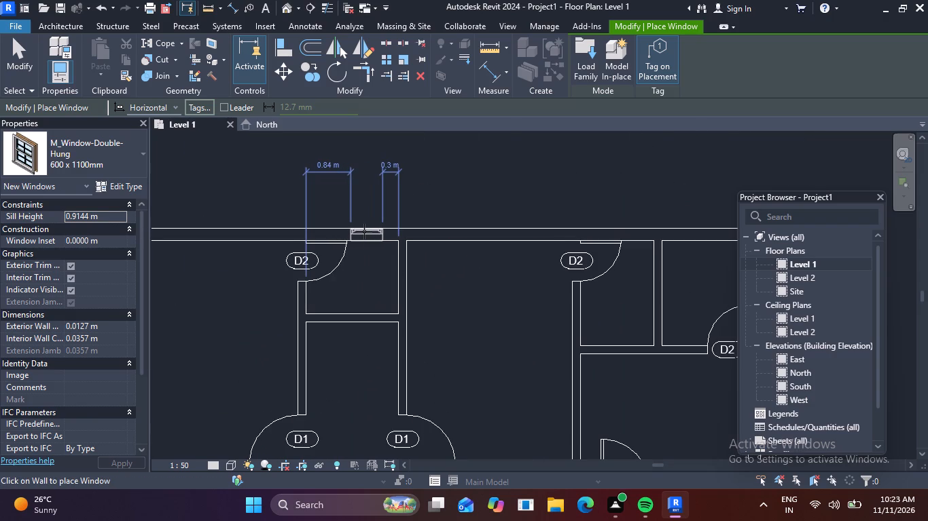
click(360, 234)
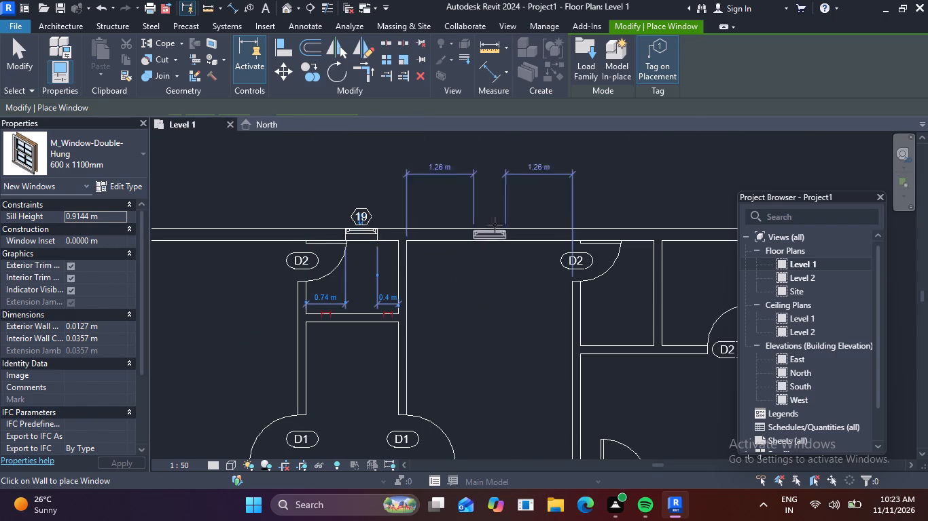
middle_drag(495, 220, 370, 227)
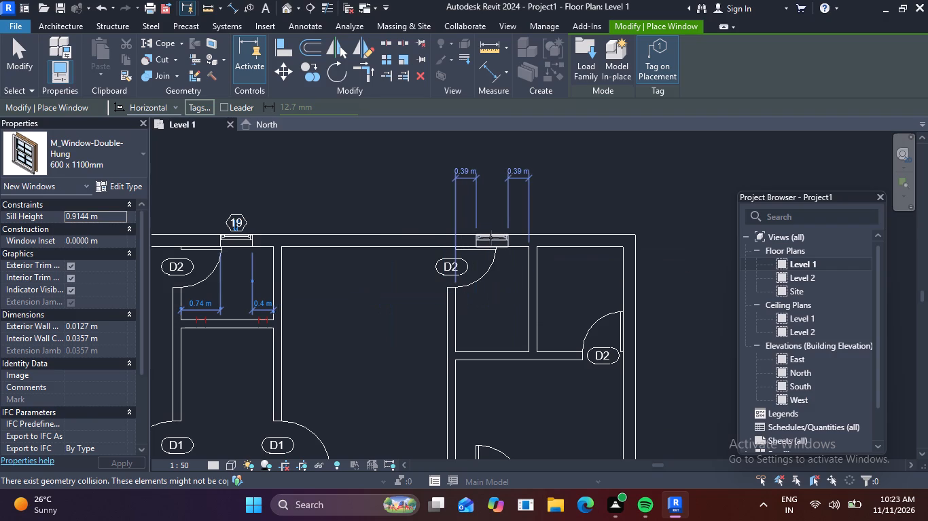
click(491, 237)
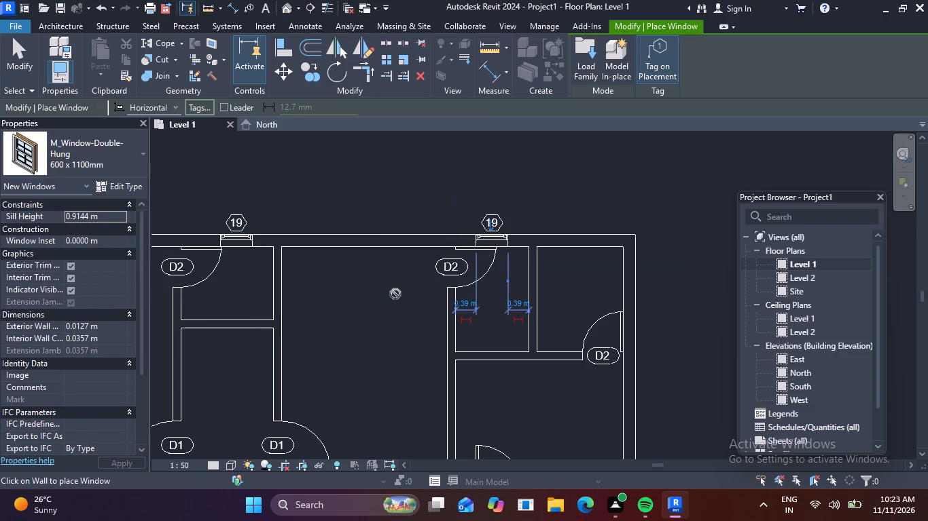
scroll(448, 272, down, 2)
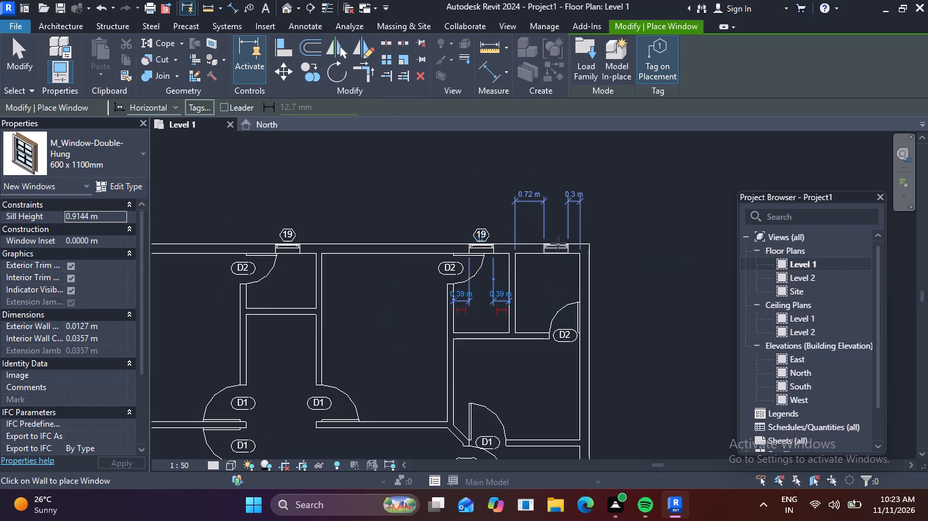
click(550, 243)
Place an M_Window-Double-Hung 750 x 1200mm window in the upper-left room's west wall, about 1.725 m from each adjoining wall.
scroll(400, 305, down, 2)
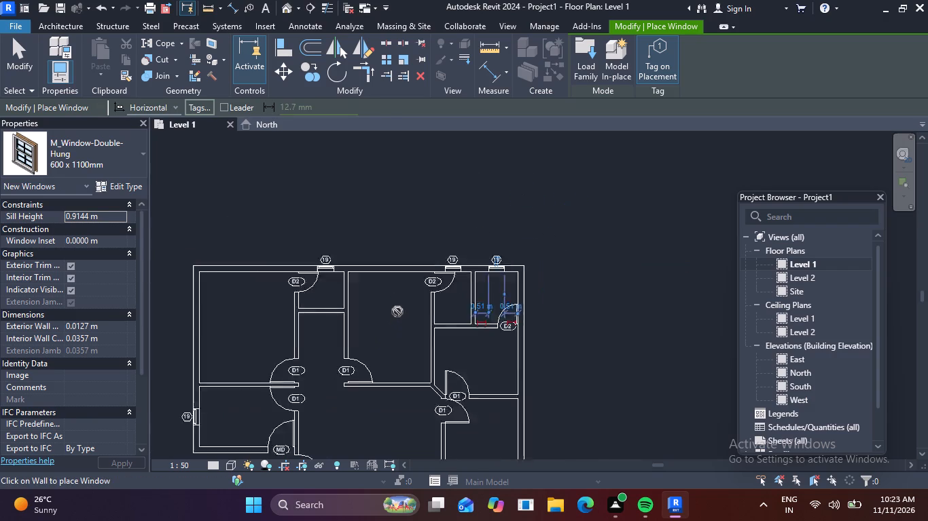
scroll(397, 311, down, 2)
middle_drag(397, 313, 473, 263)
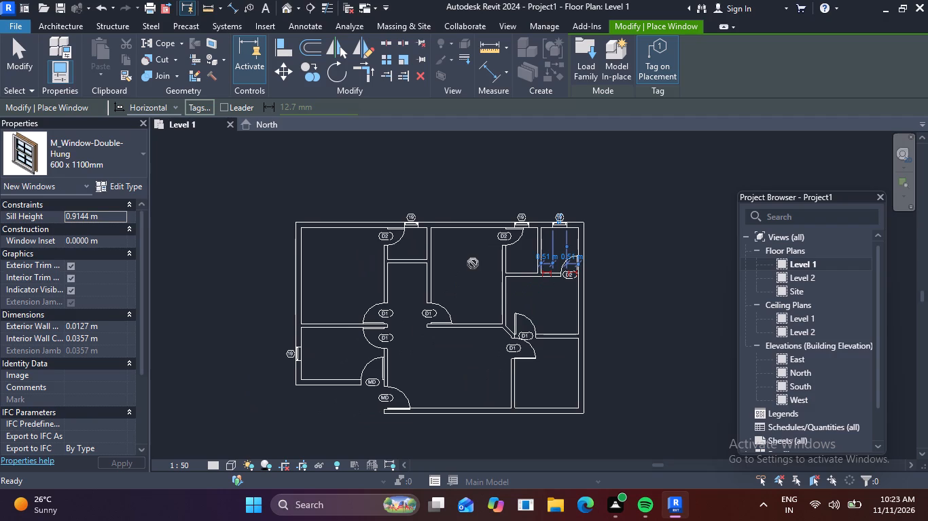
scroll(292, 350, up, 3)
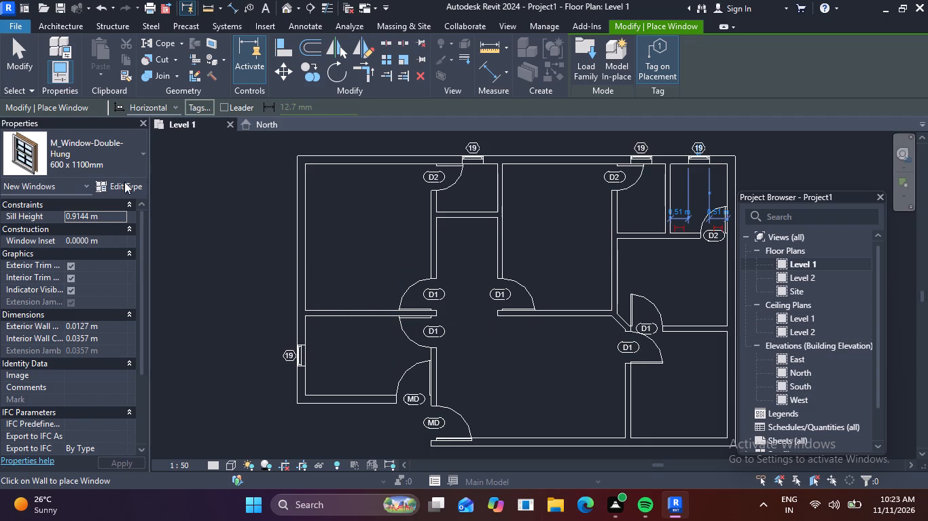
click(143, 152)
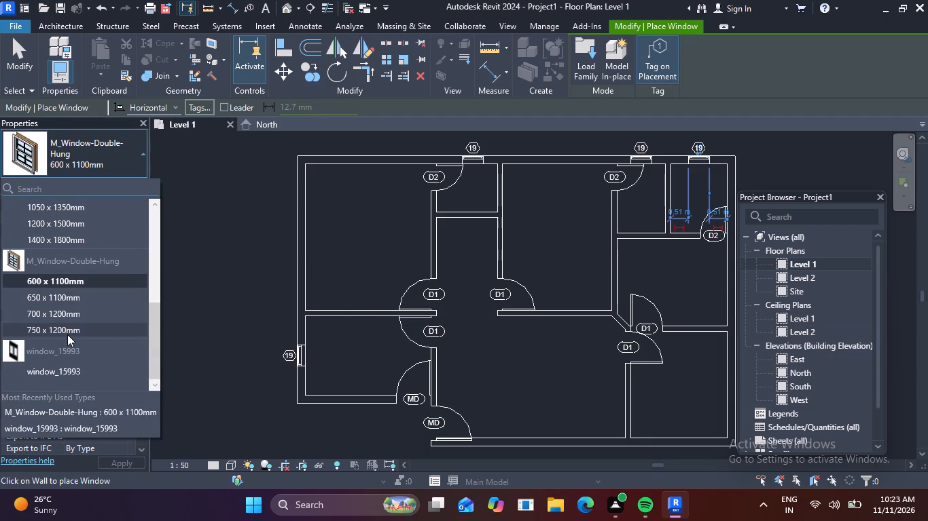
click(68, 330)
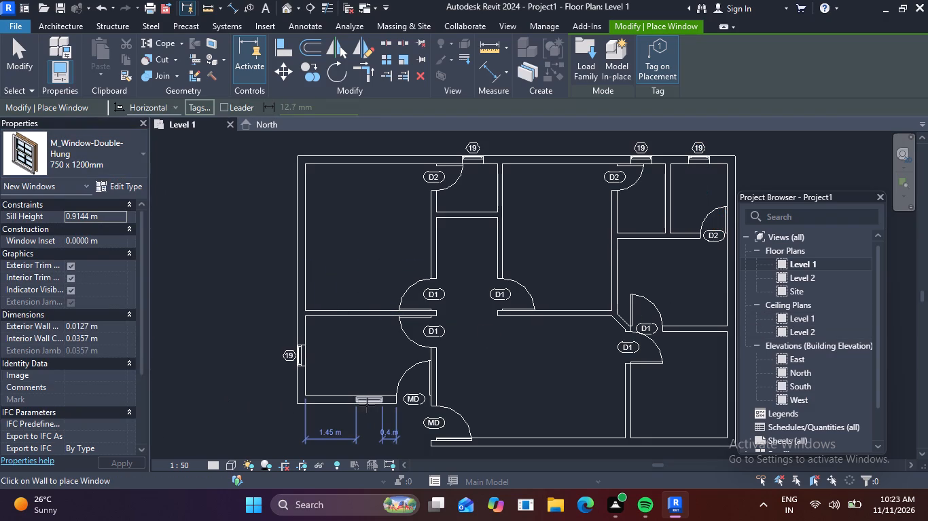
click(293, 234)
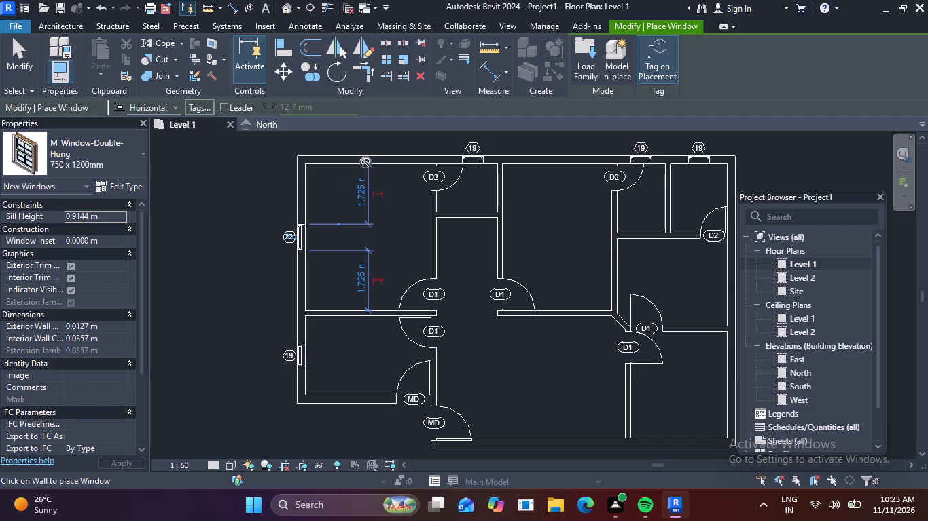
Place a 750 x 1200mm window in the upper-left room's north wall, about 1.425 m from each adjoining wall.
scroll(425, 225, down, 4)
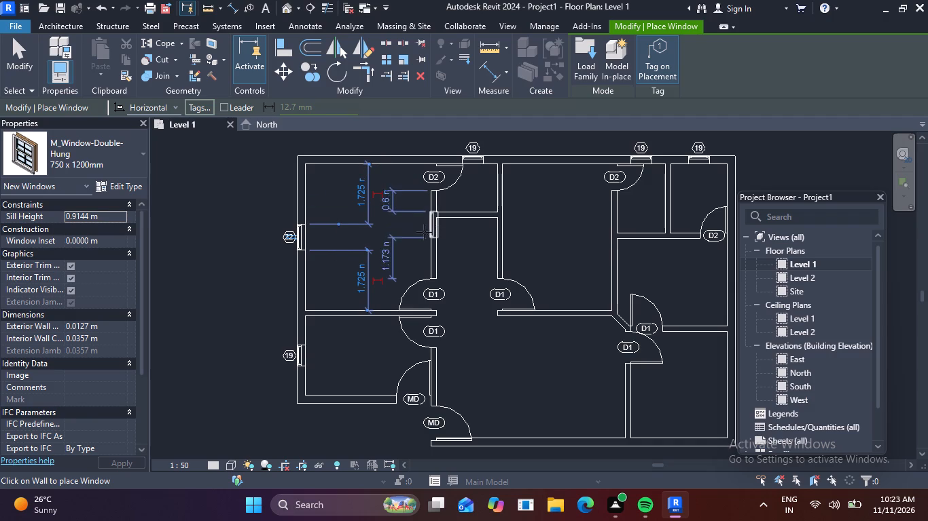
middle_drag(410, 229, 333, 202)
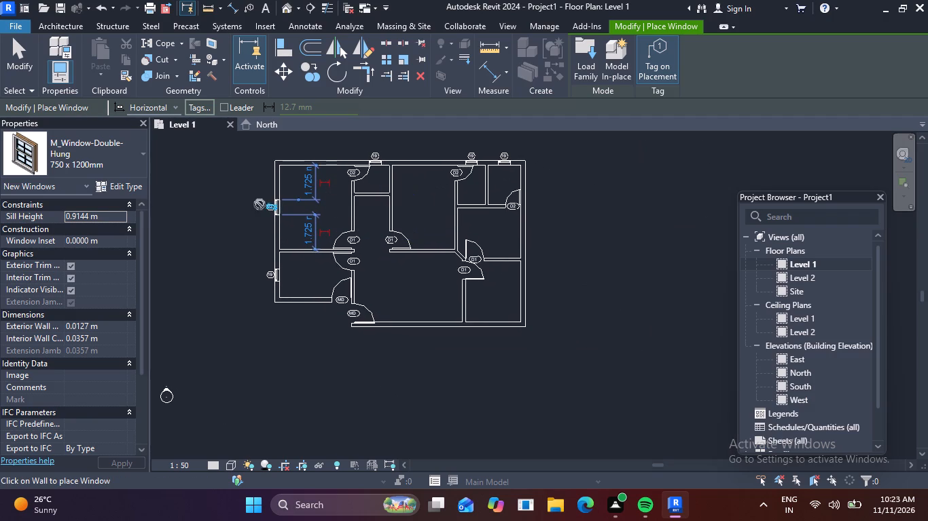
scroll(272, 201, up, 4)
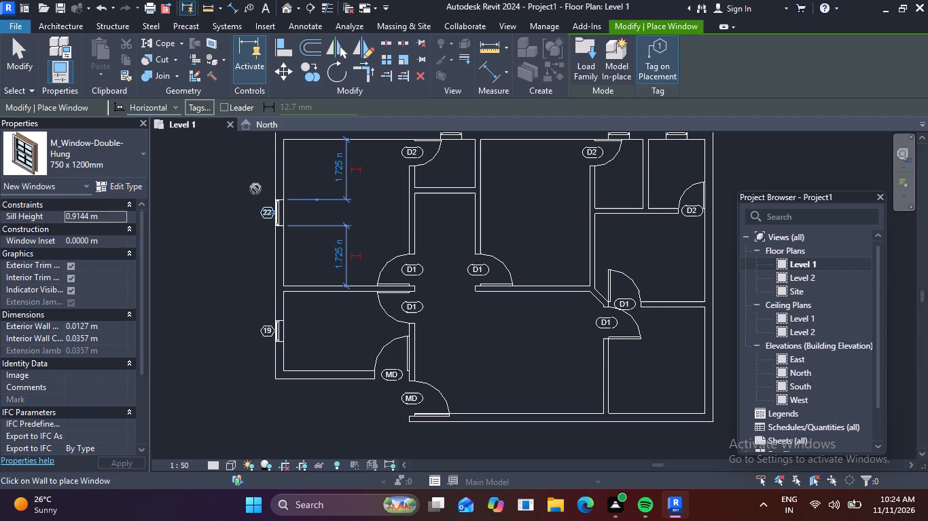
middle_drag(334, 199, 330, 239)
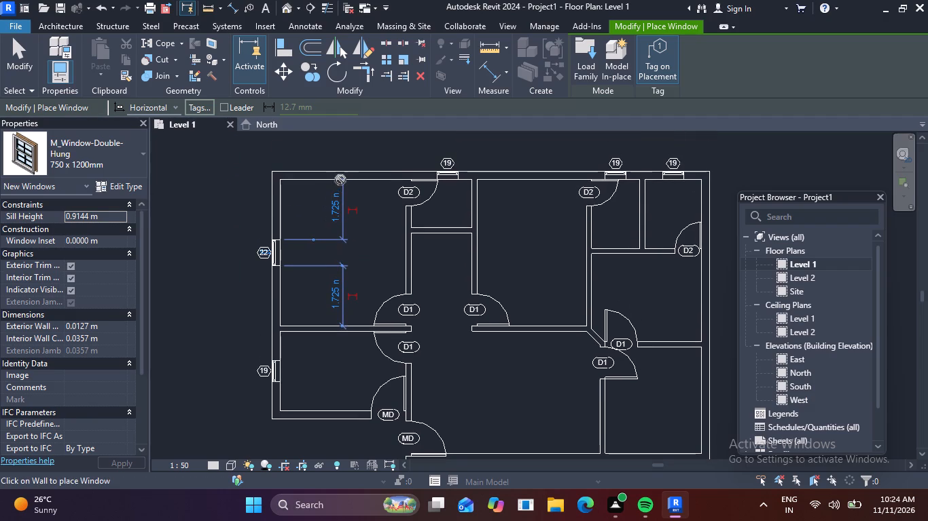
scroll(336, 176, up, 6)
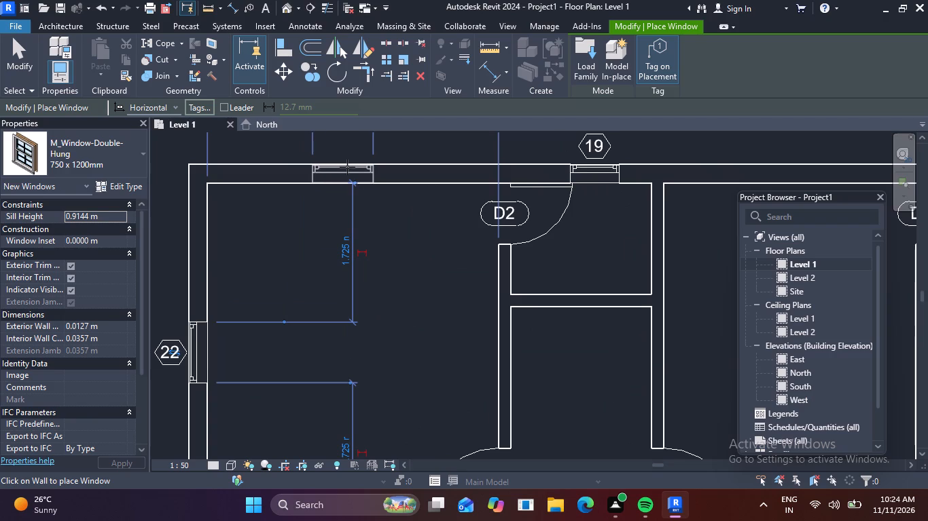
click(358, 165)
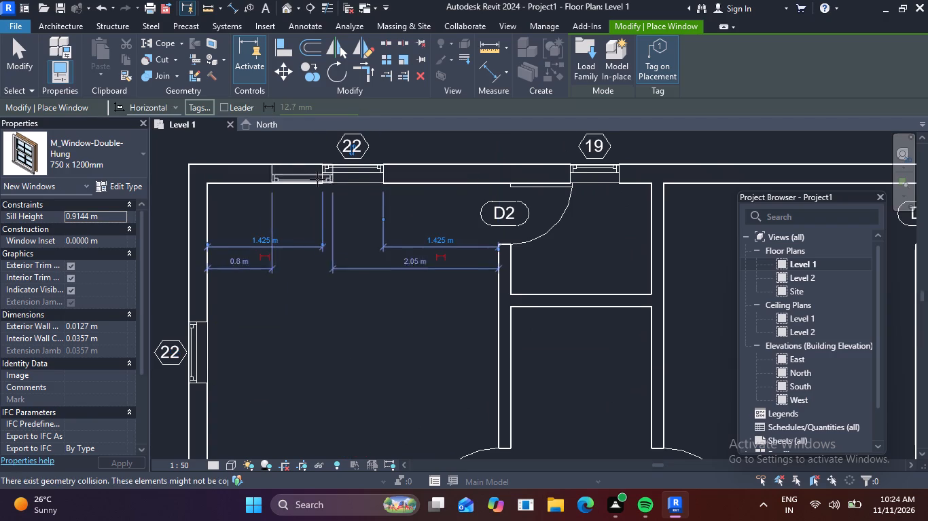
Place a 750 x 1200mm window in the upper-middle room's north wall, about 1.185 m from each side, and end window placement.
scroll(318, 178, down, 7)
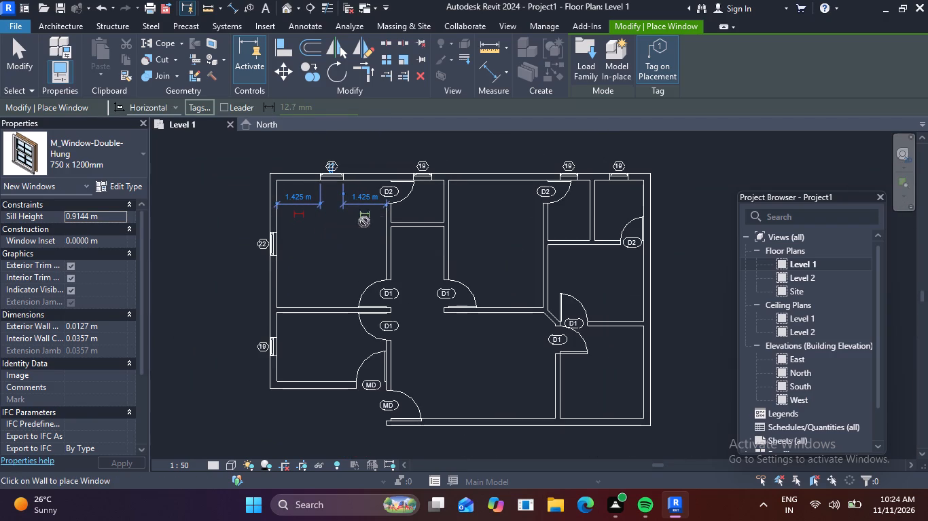
middle_drag(423, 206, 326, 235)
scroll(385, 206, up, 4)
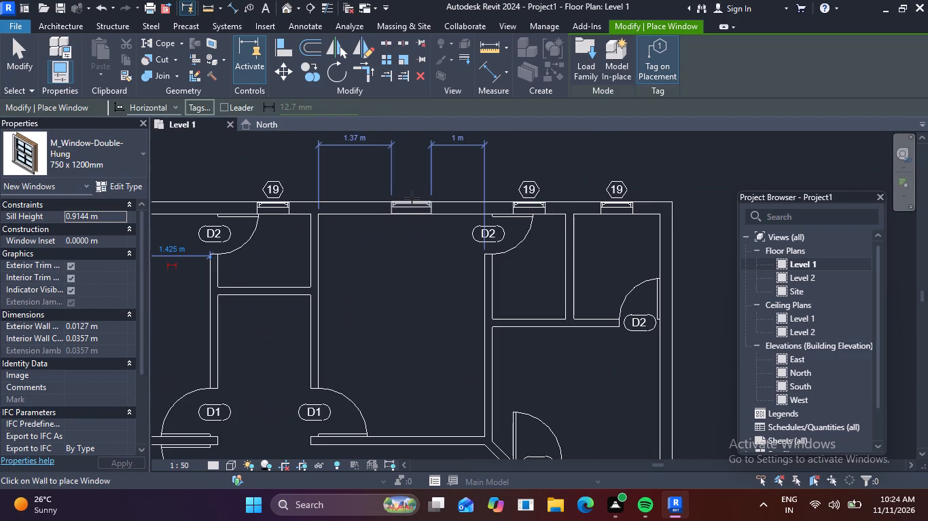
click(406, 201)
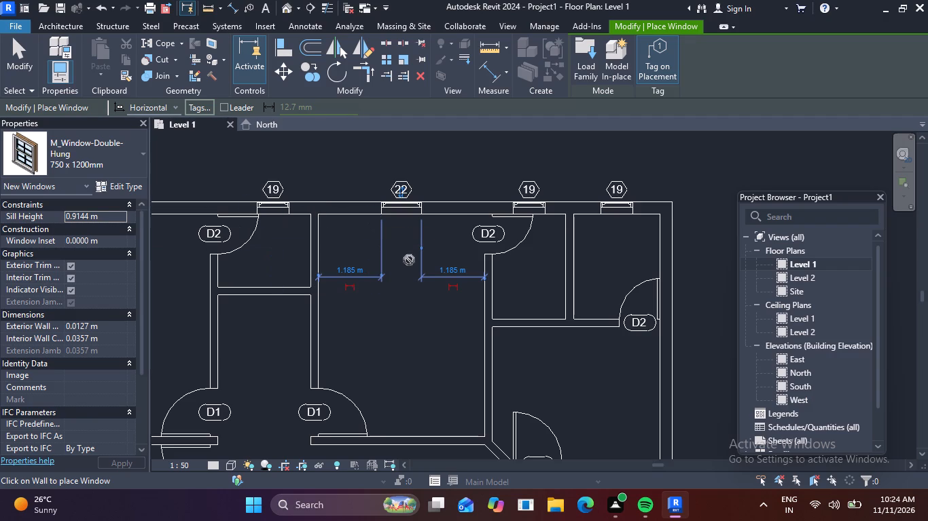
key(Escape)
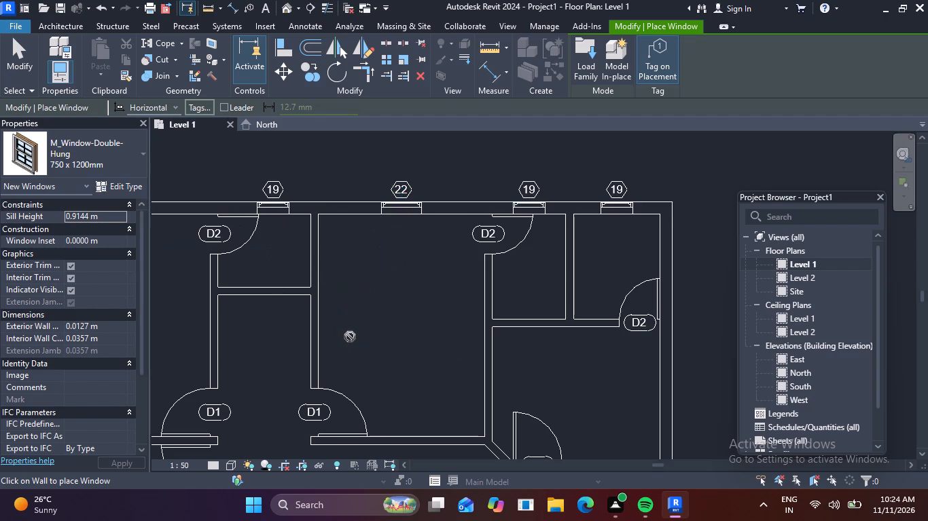
scroll(408, 267, down, 3)
middle_drag(410, 309, 442, 199)
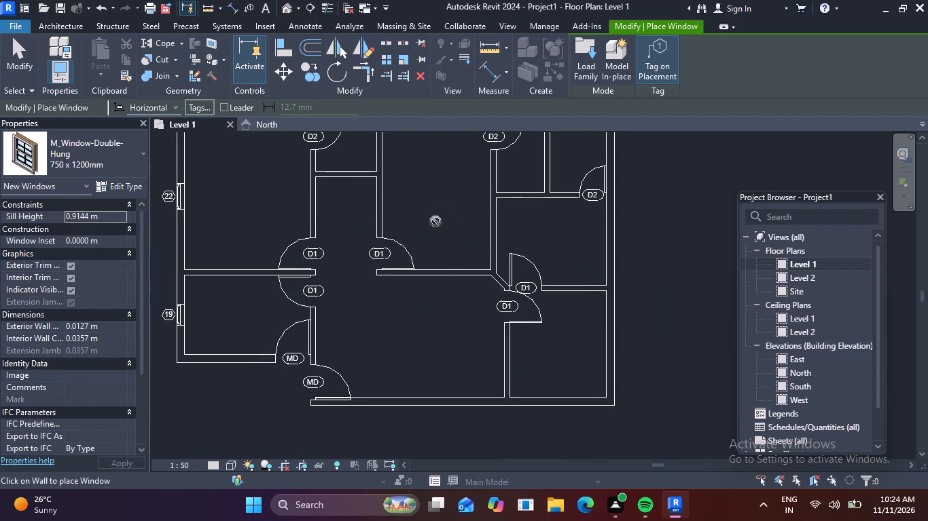
key(Escape)
Place M_Window-Double-Hung 700 x 1200mm windows in the south wall: about 2.6 m from the central room's west wall, and centred in the lower-right room.
scroll(431, 347, down, 1)
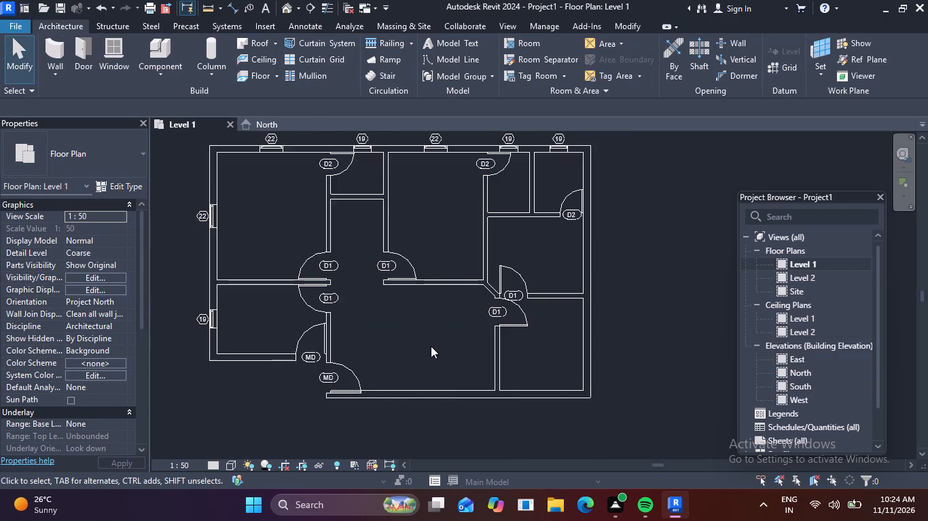
scroll(430, 335, down, 1)
middle_drag(430, 335, 418, 381)
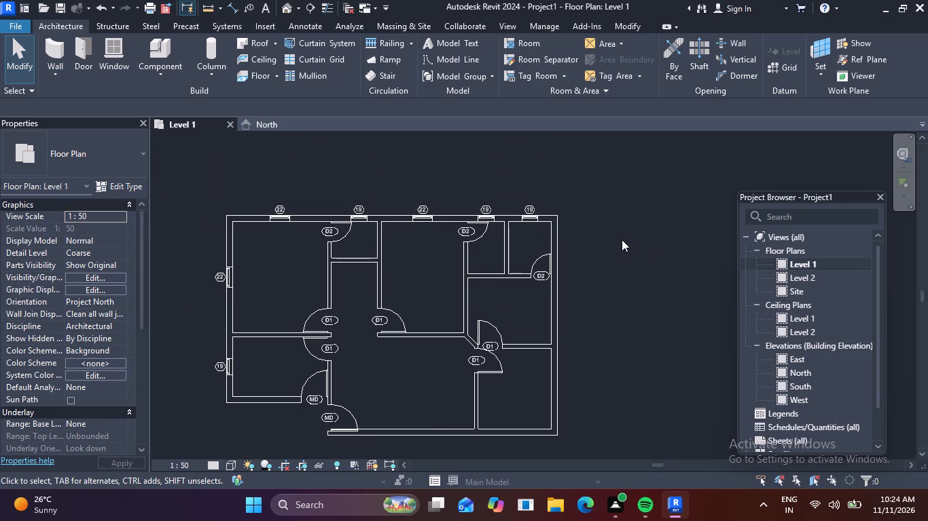
click(108, 47)
click(138, 157)
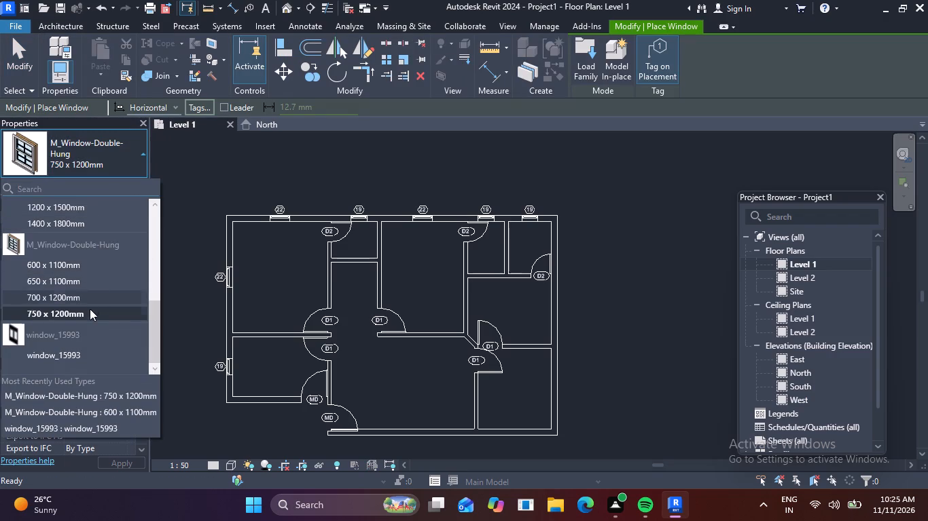
click(84, 301)
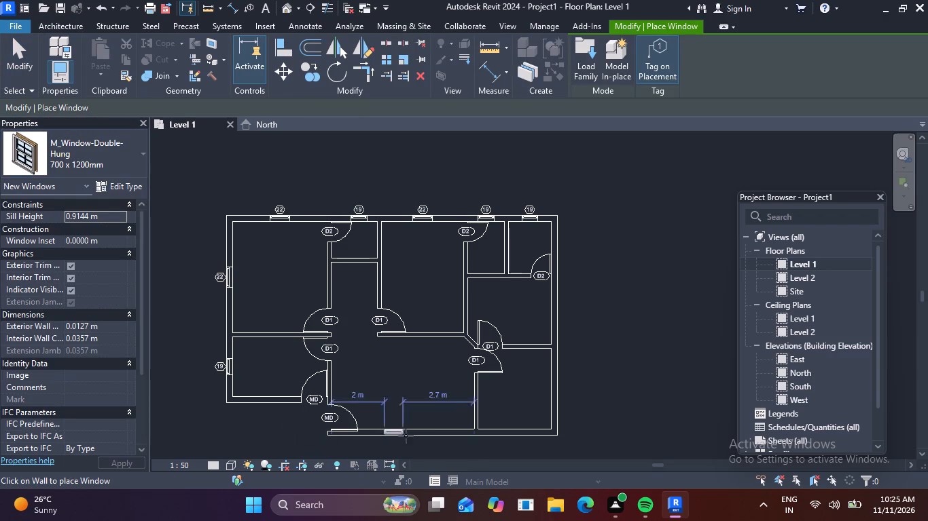
click(409, 438)
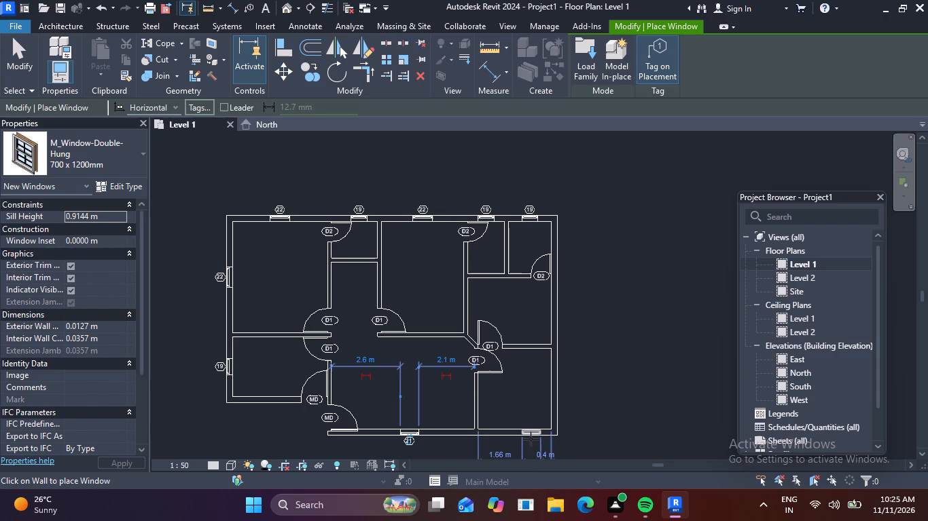
click(516, 440)
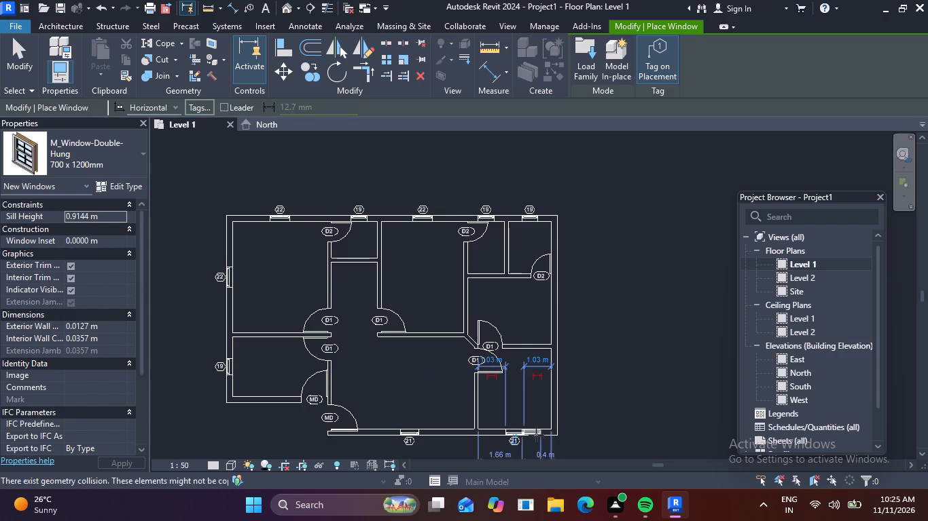
Place a 700 x 1200mm window in the lower-right room's east wall, about 1.175 m from the south wall, and end window placement.
click(556, 384)
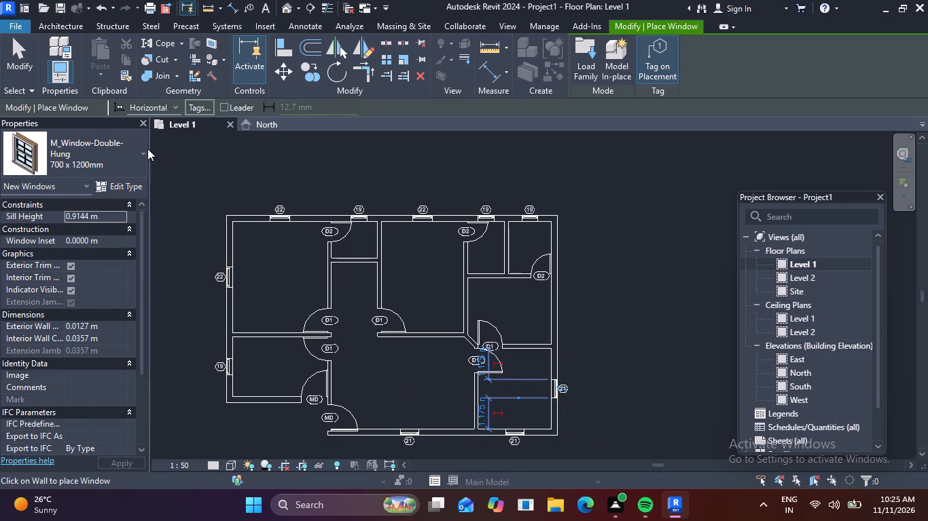
key(Escape)
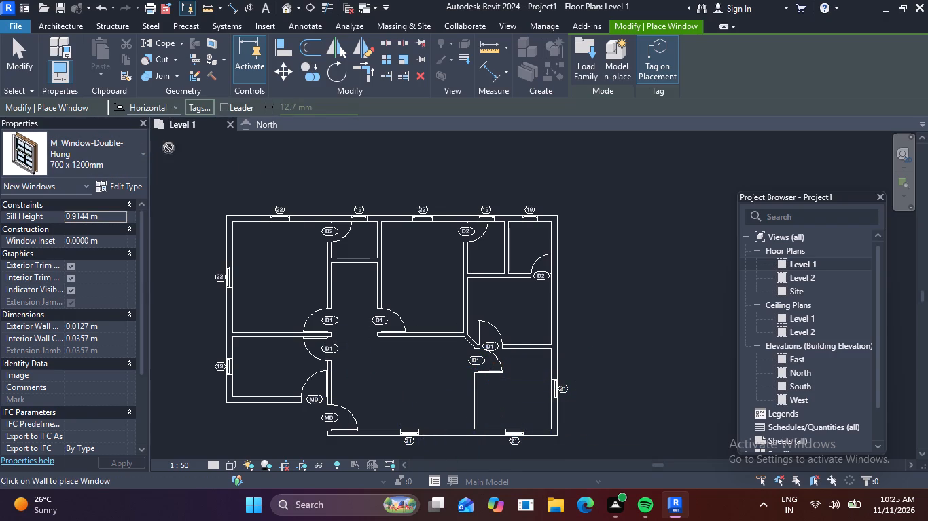
drag(312, 271, 339, 225)
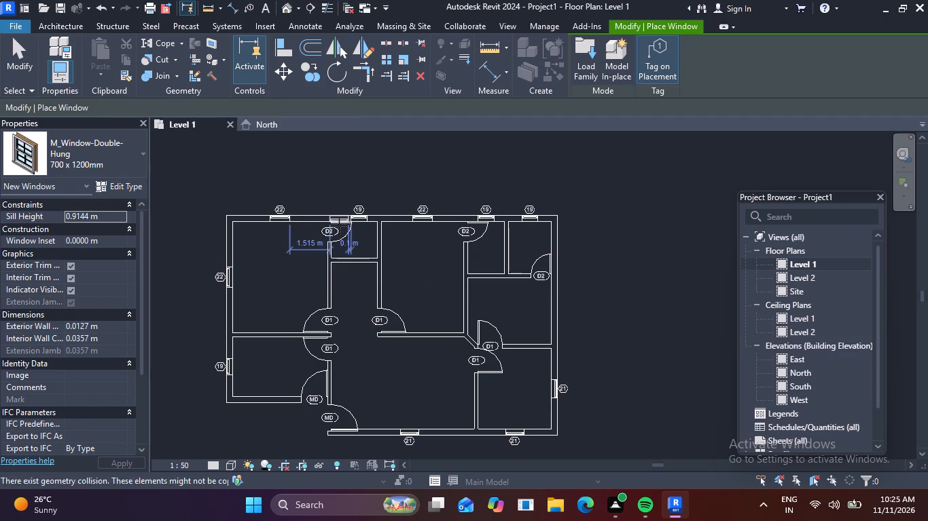
key(Escape)
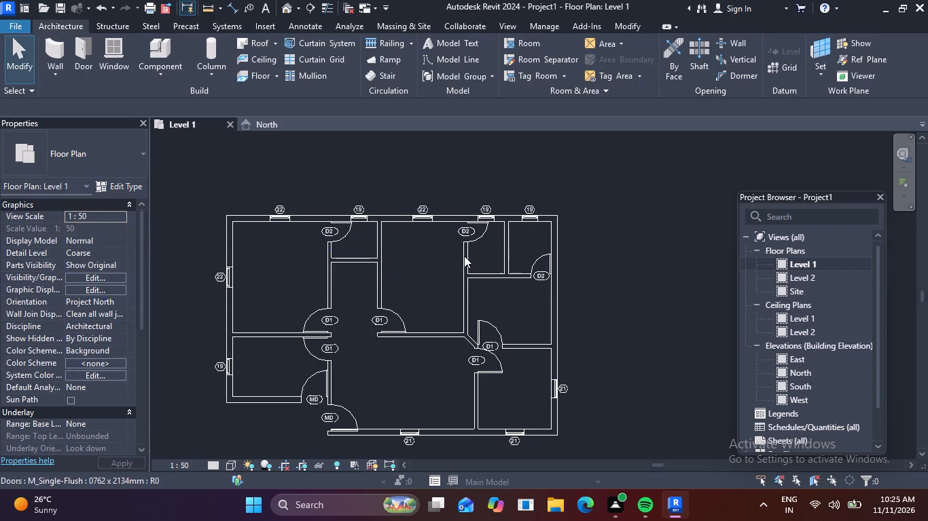
Delete the 600 x 1100mm window in the north wall of the small room between the upper-left and upper-middle rooms.
scroll(448, 268, down, 2)
scroll(374, 234, up, 2)
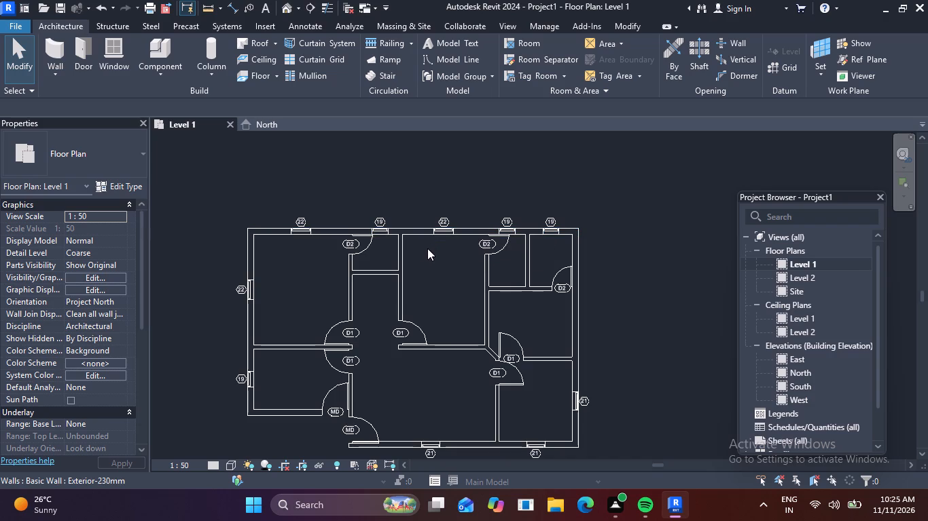
scroll(378, 239, up, 2)
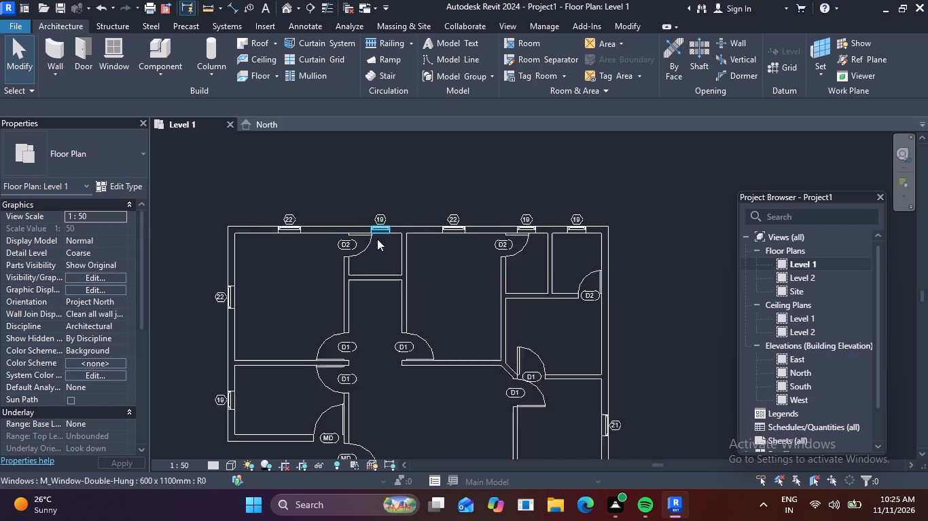
scroll(377, 239, up, 2)
click(389, 220)
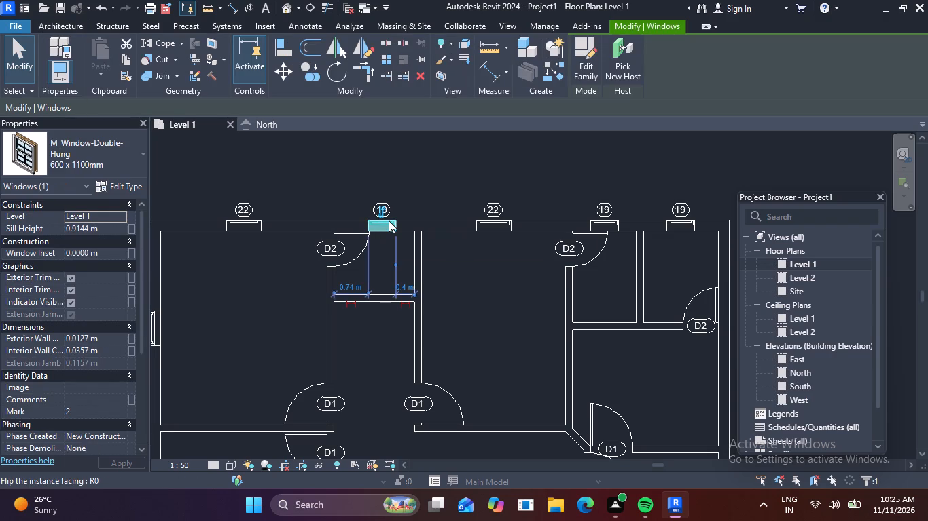
key(Delete)
Start window placement and duplicate the M_Window-Double-Hung 600 x 1100mm type as 600 x 750mm.
scroll(387, 225, down, 2)
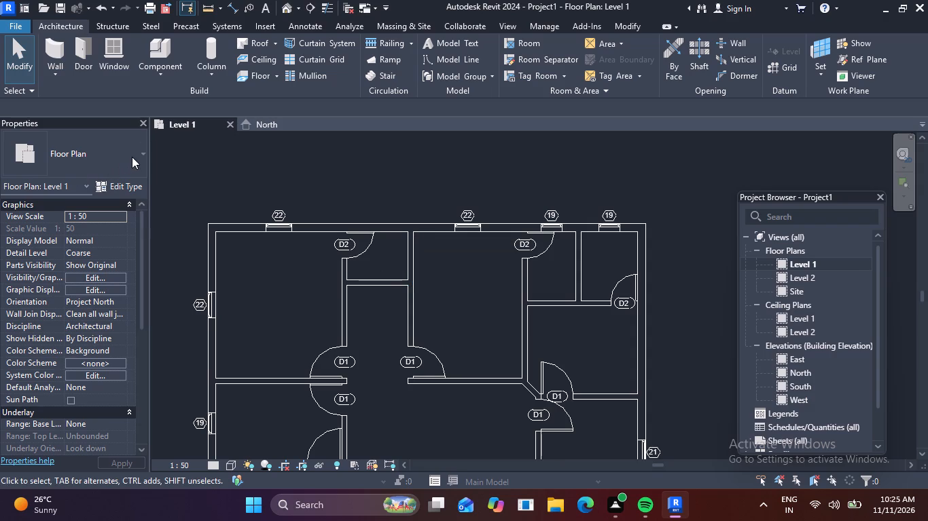
click(119, 56)
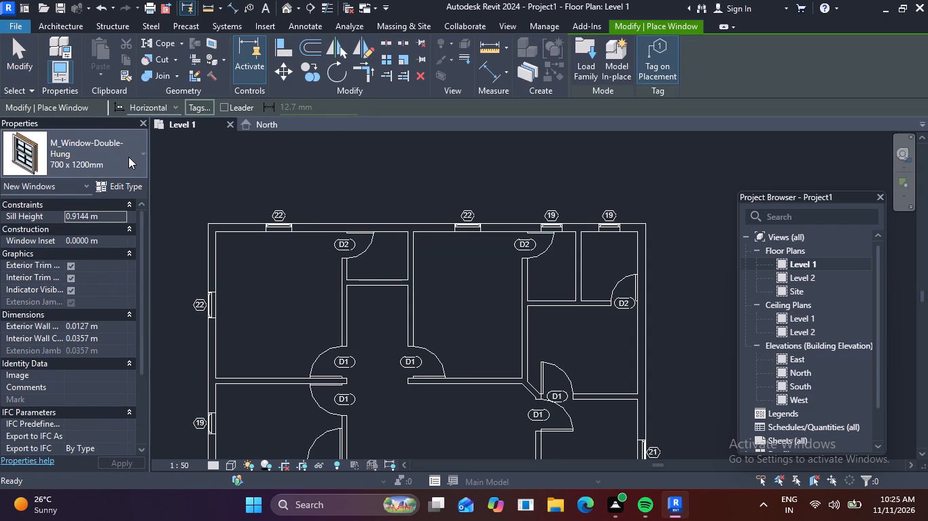
click(128, 157)
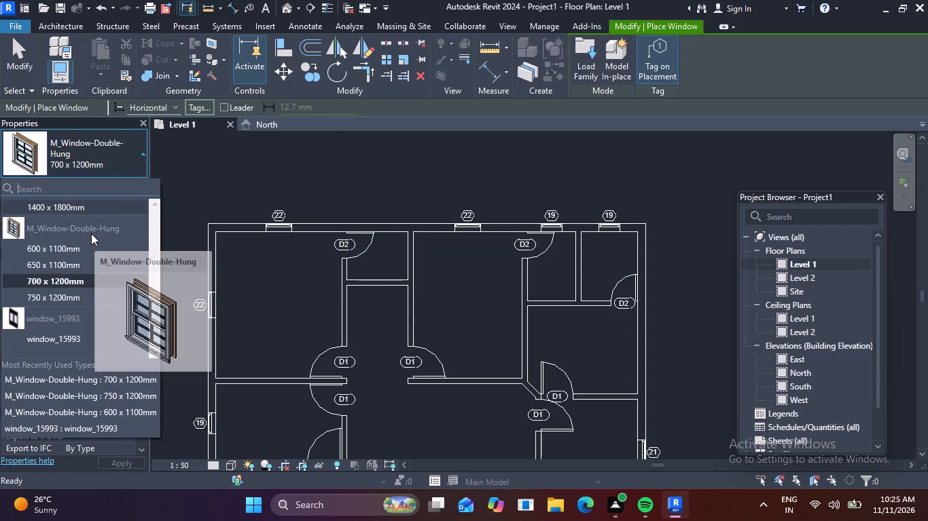
click(55, 246)
click(134, 186)
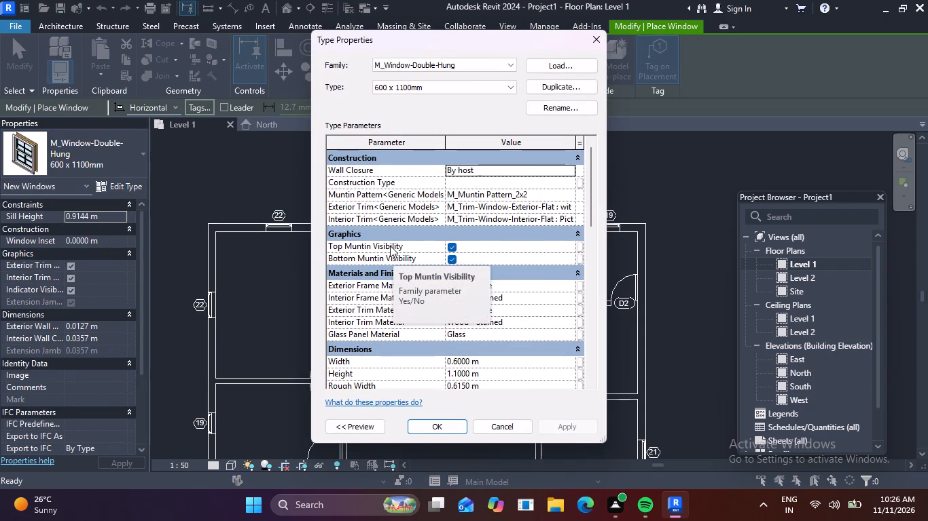
click(554, 93)
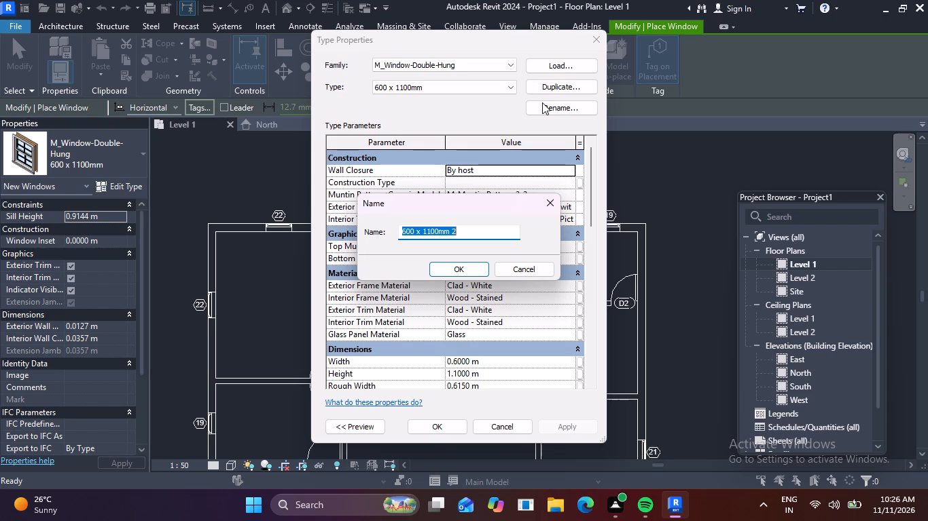
click(466, 233)
key(BackSpace)
key(BackSpace)
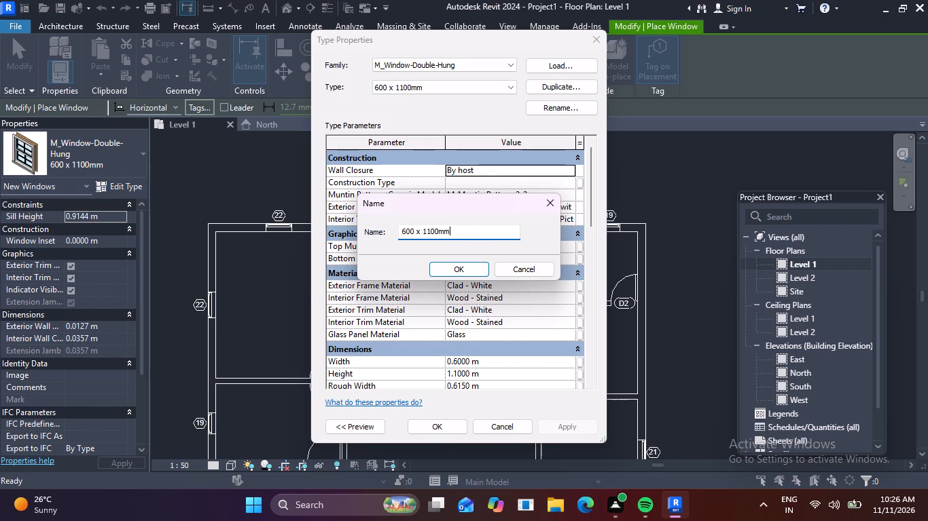
key(Left)
key(Left)
key(Left)
key(Left)
key(Right)
key(Right)
key(BackSpace)
key(BackSpace)
key(BackSpace)
key(BackSpace)
text(750)
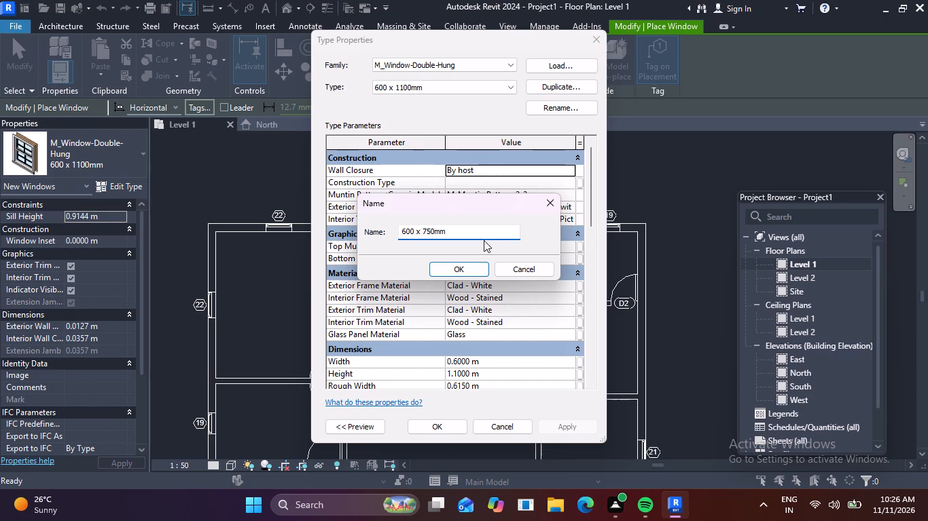
click(458, 271)
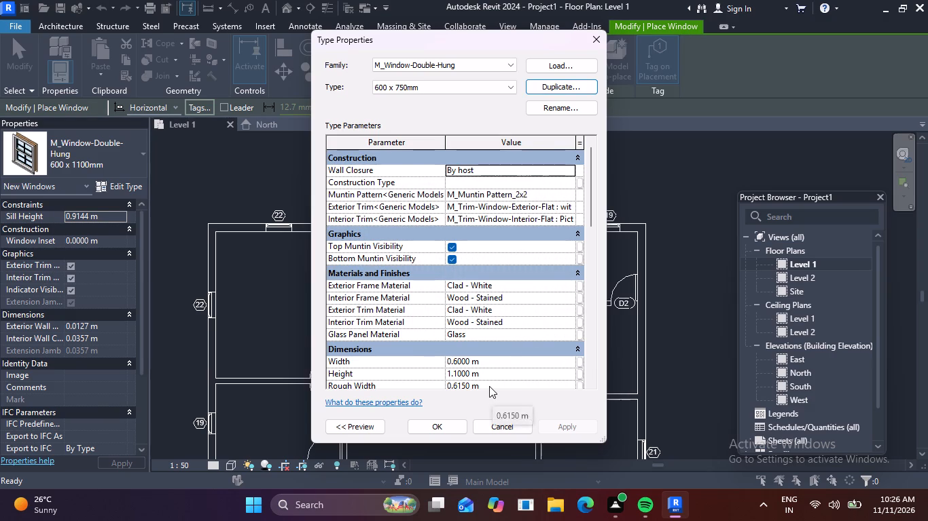
Set the 600 x 750mm window type's height to 0.75 m and accept the type properties.
scroll(482, 337, down, 4)
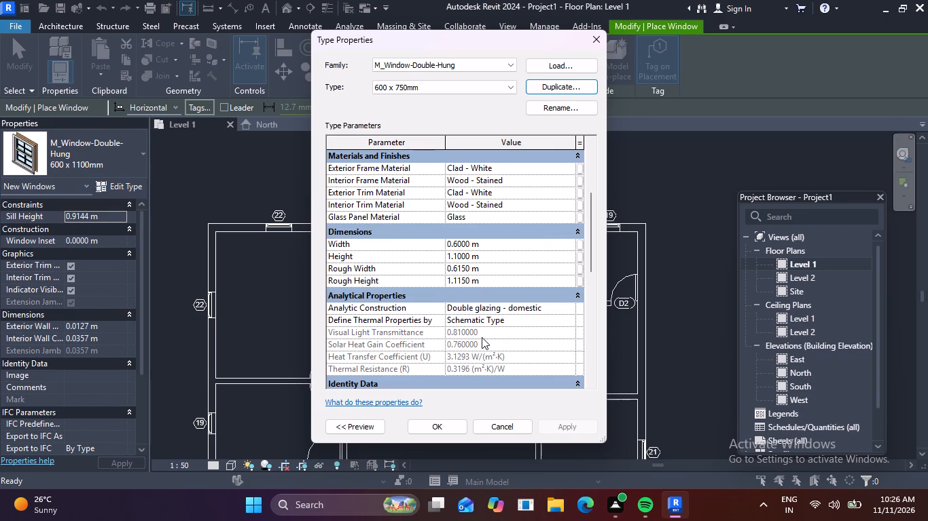
click(493, 258)
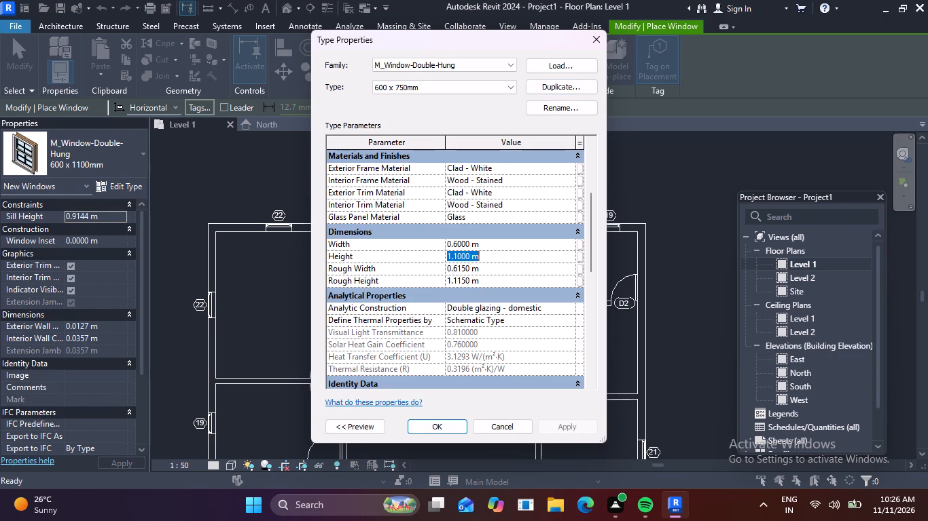
key(BackSpace)
key(period)
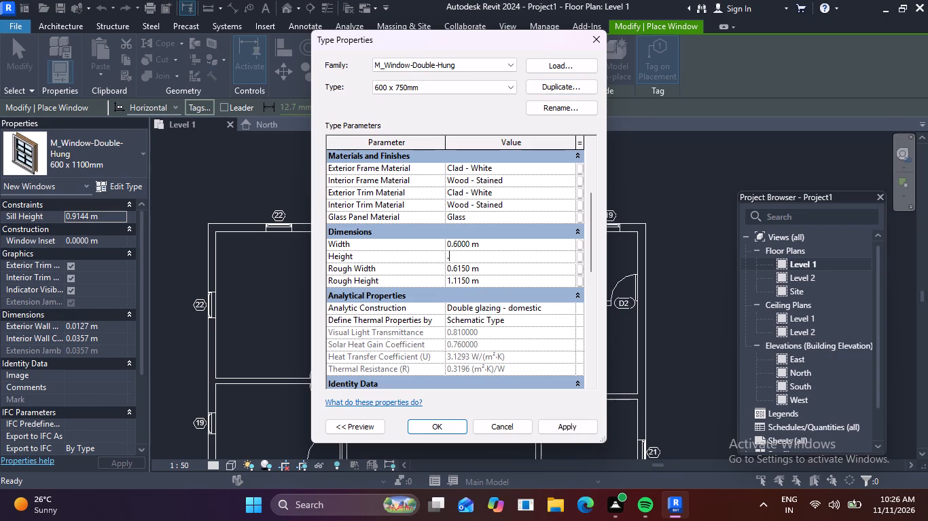
text(75)
key(Return)
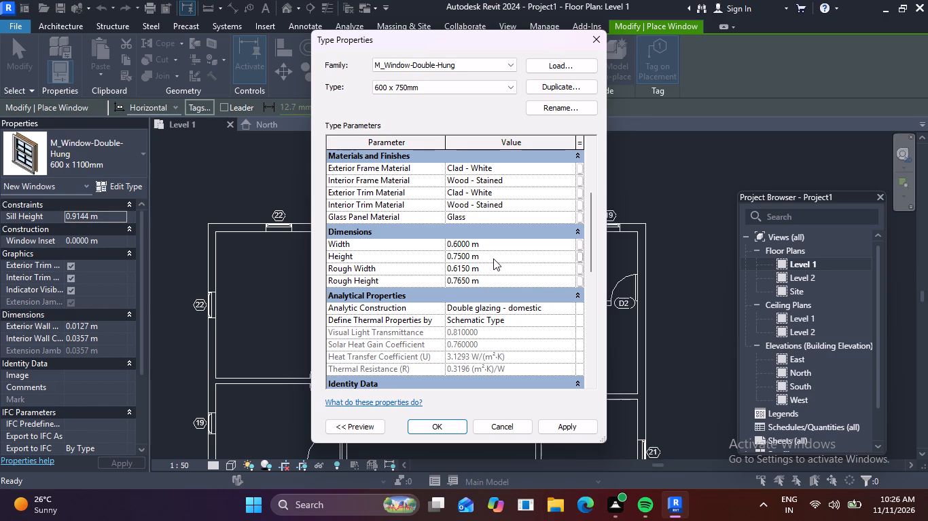
click(438, 431)
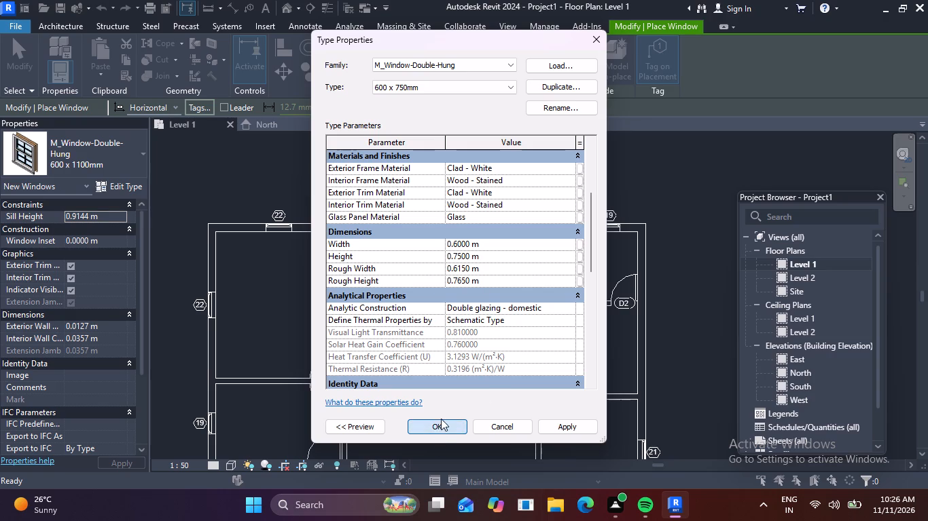
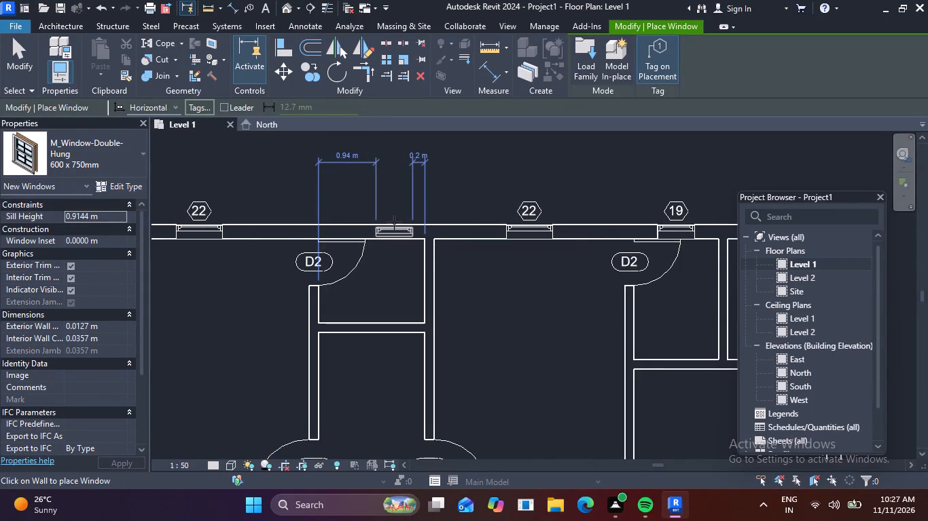
Place a 600 x 750mm window in the small room's north wall, about 0.94 m from its west wall, and end placement.
click(394, 223)
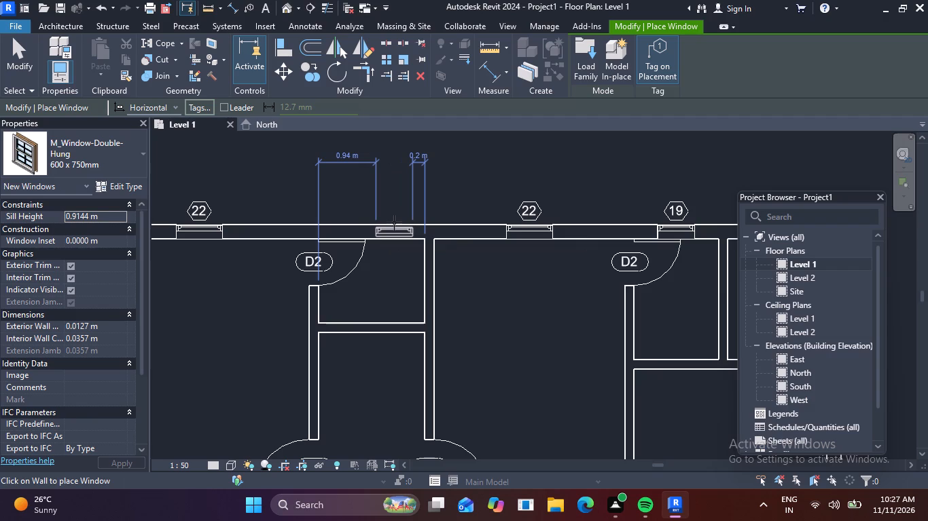
scroll(543, 216, down, 2)
middle_drag(573, 230, 429, 260)
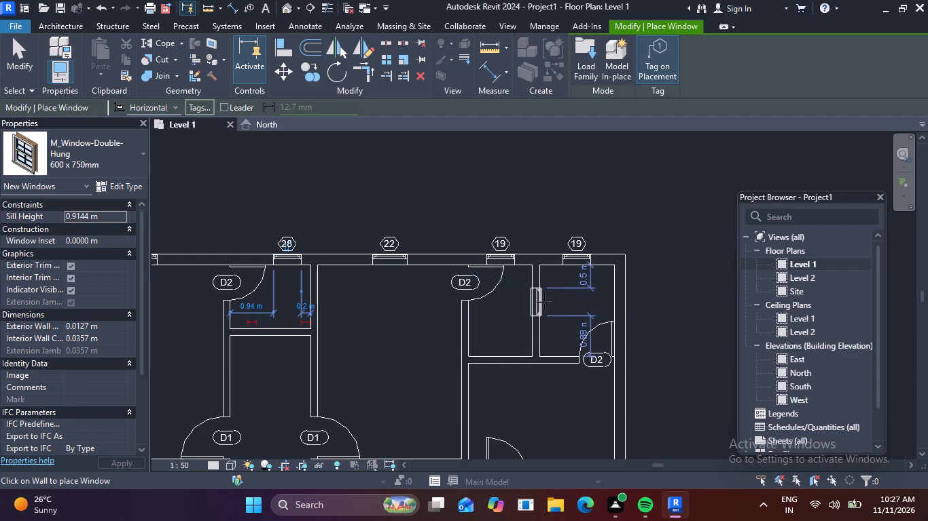
key(Escape)
key(Escape)
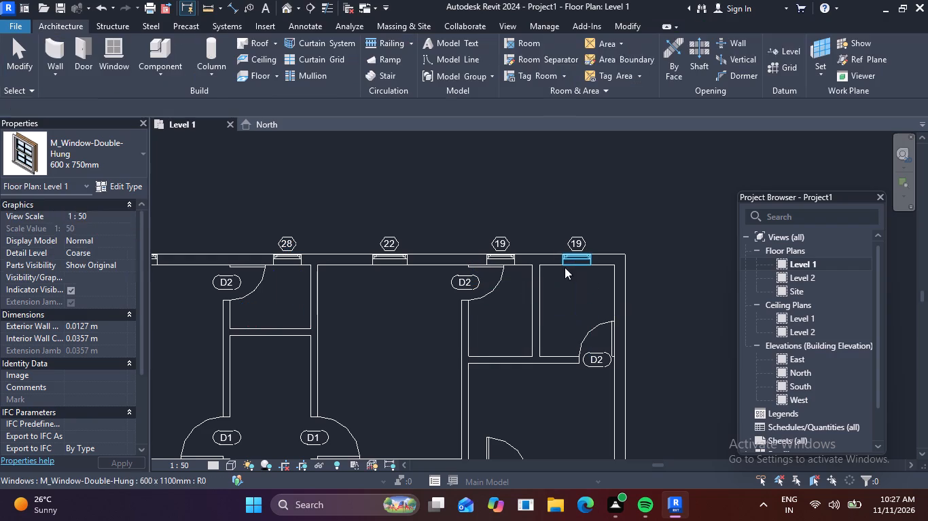
Delete the two 600 x 1100mm windows in the north wall of the two small northeast rooms.
click(567, 260)
click(505, 254)
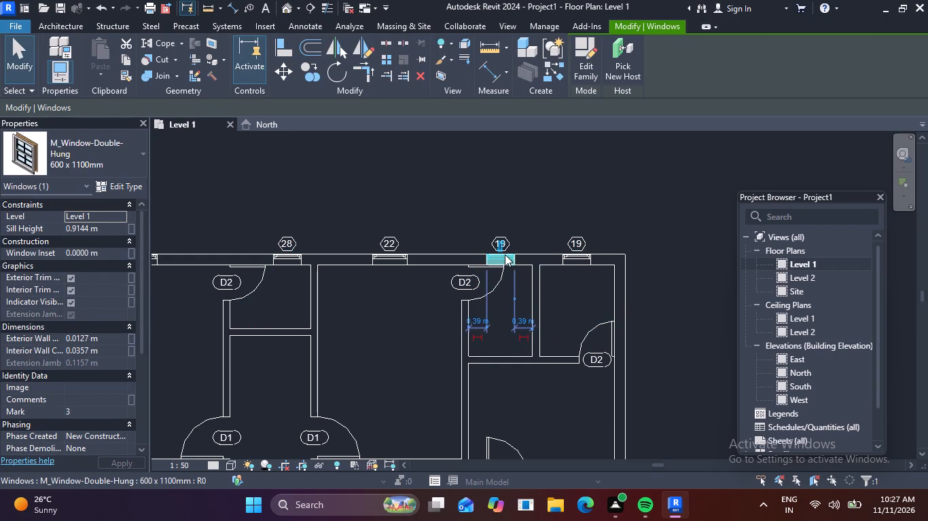
key(Delete)
click(573, 258)
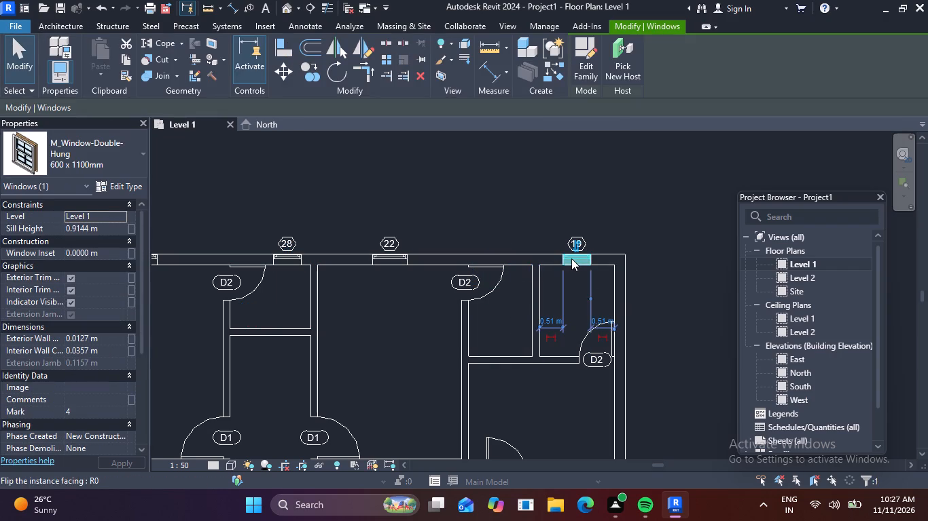
key(Delete)
Place a 600 x 750mm window in the north wall of each small northeast room, about 0.1 m from their shared wall.
click(110, 47)
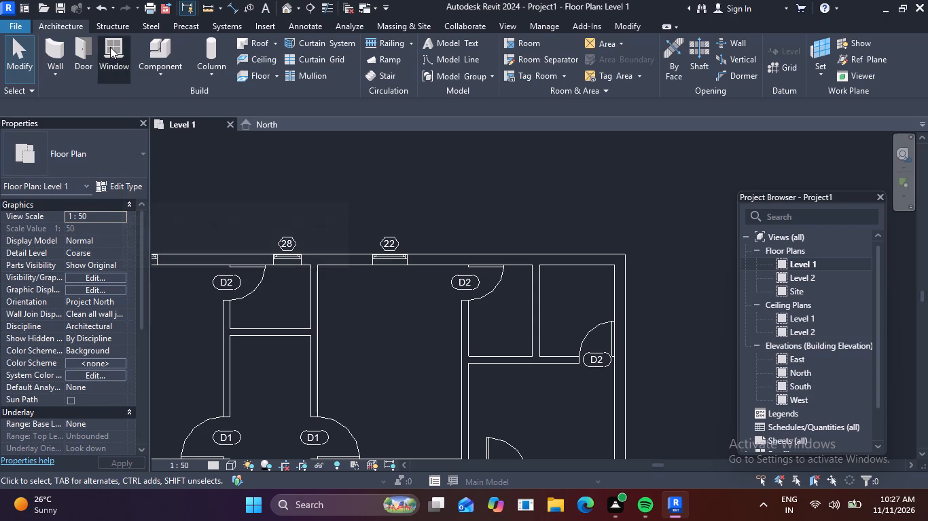
scroll(522, 261, up, 3)
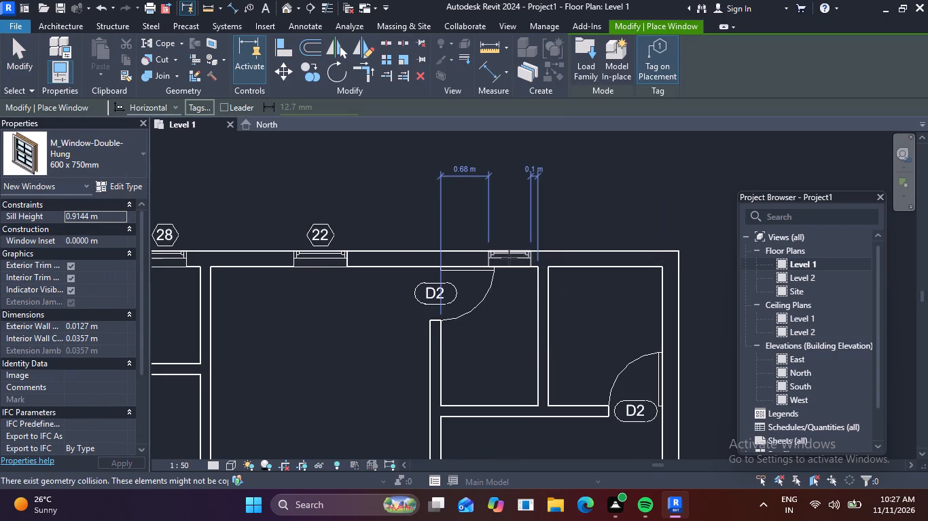
click(507, 258)
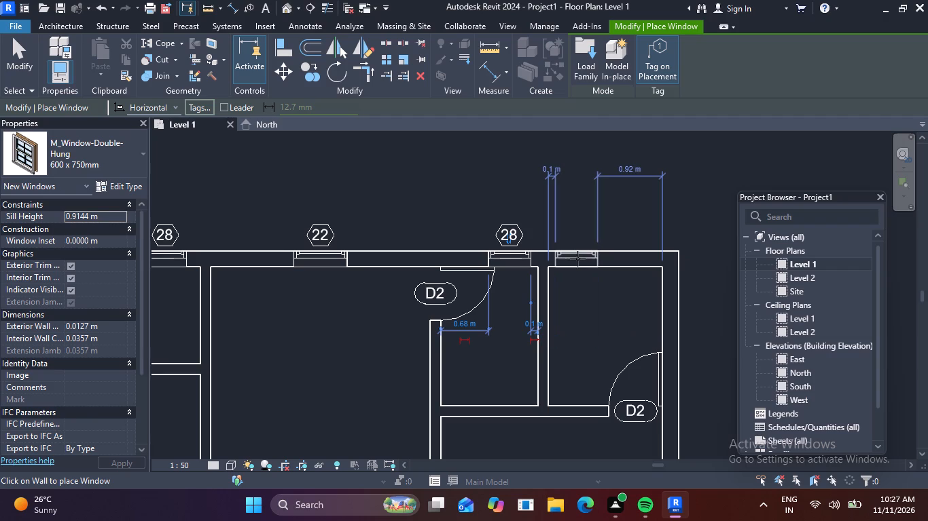
click(577, 257)
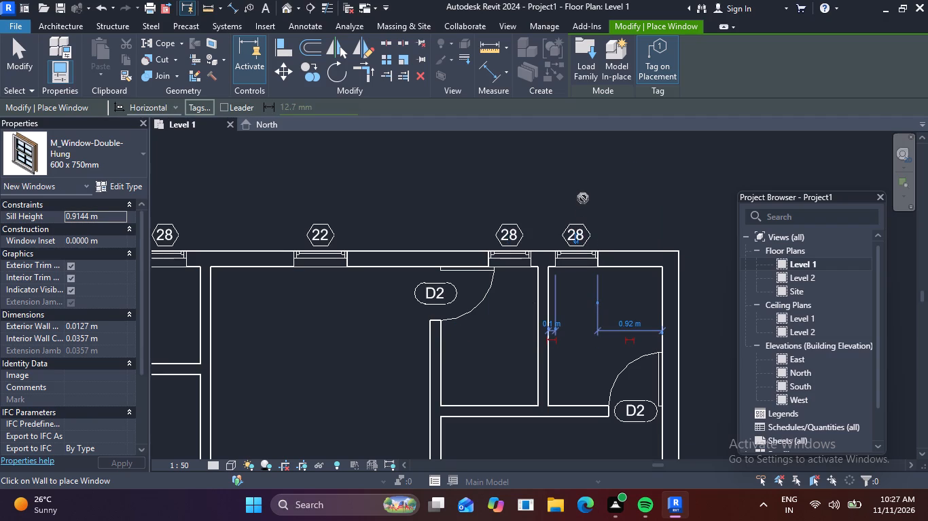
key(Escape)
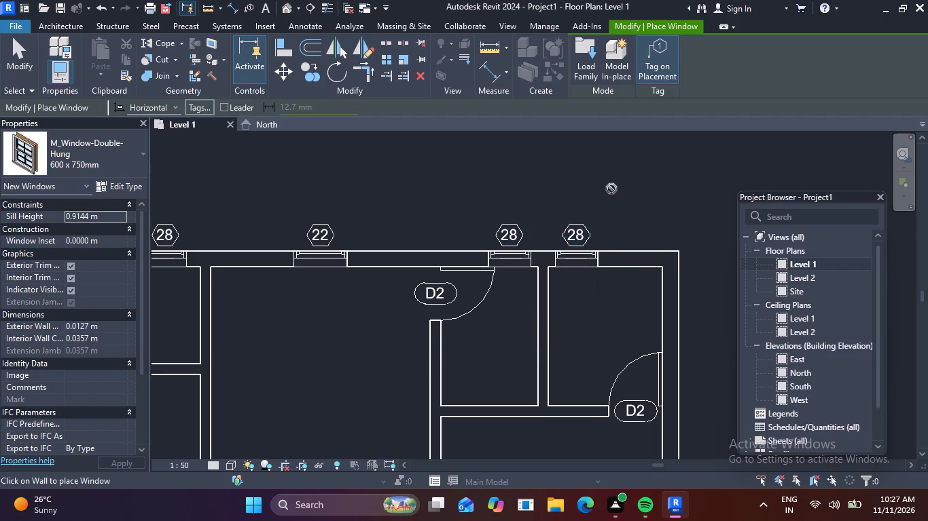
scroll(619, 204, down, 3)
key(Escape)
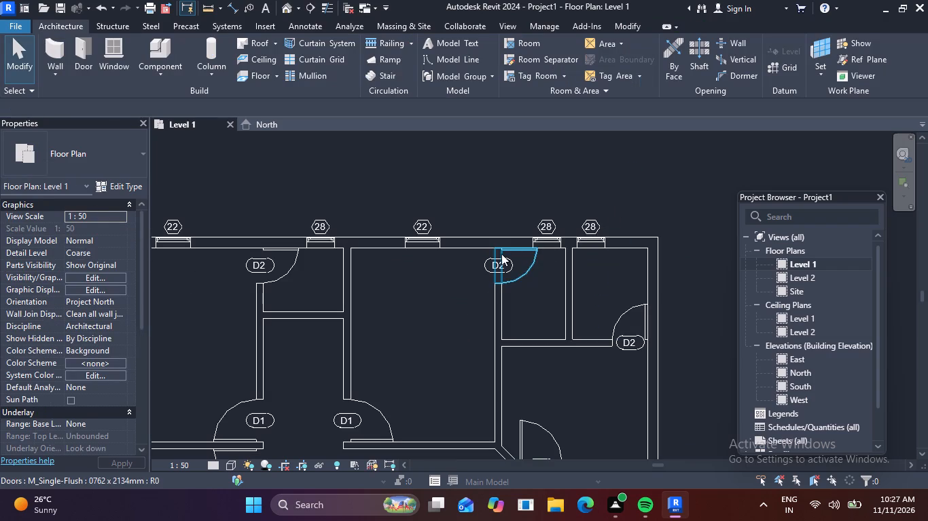
key(Escape)
key(Escape)
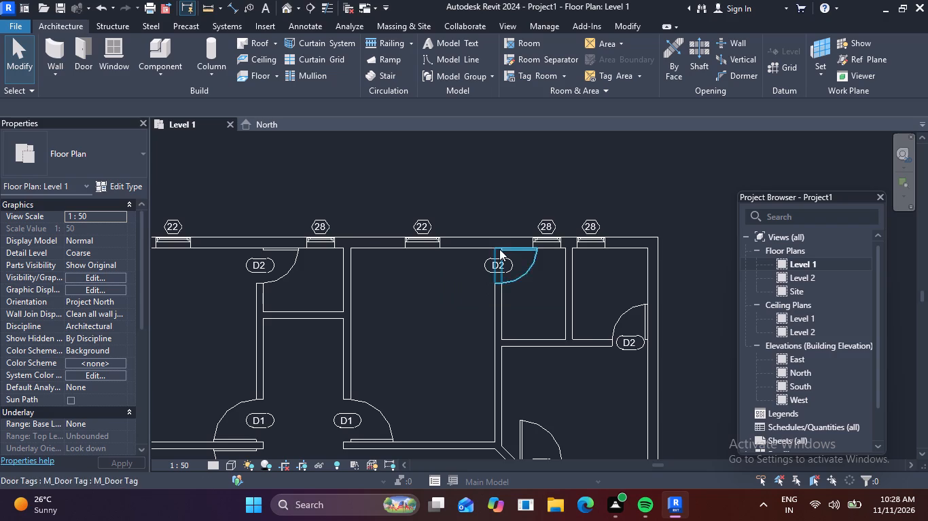
Examine the overall Level 1 floor plan with its door and window layout.
scroll(499, 249, down, 3)
middle_drag(451, 291, 530, 220)
scroll(513, 237, down, 2)
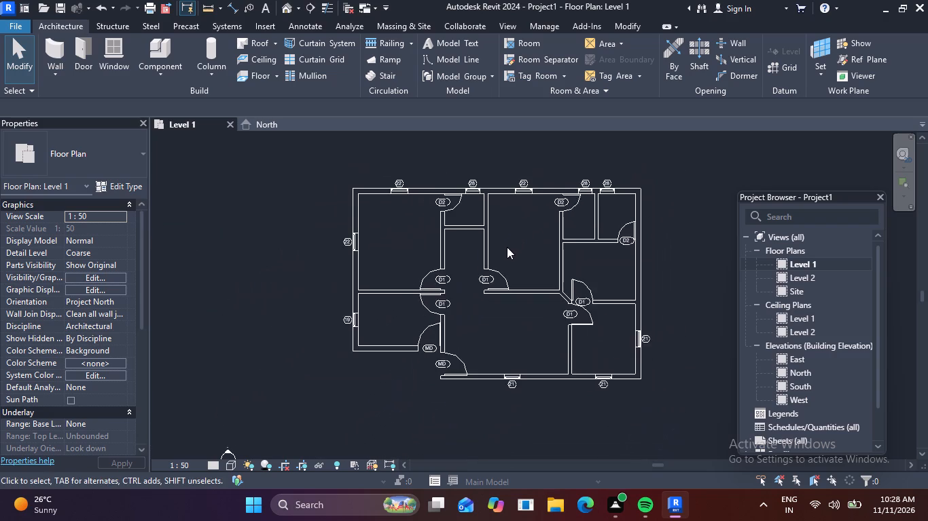
middle_drag(490, 250, 429, 267)
middle_drag(452, 259, 575, 205)
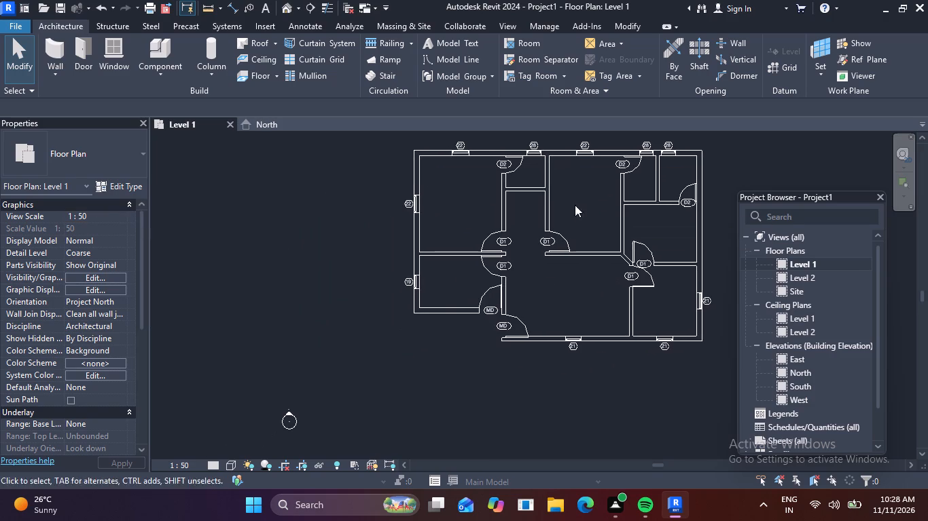
scroll(467, 267, down, 2)
middle_drag(499, 250, 396, 325)
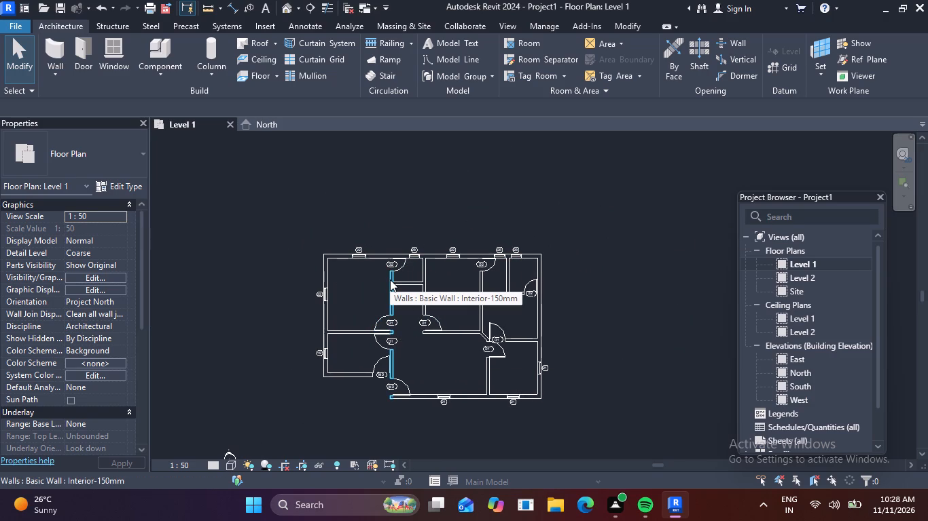
scroll(421, 246, down, 2)
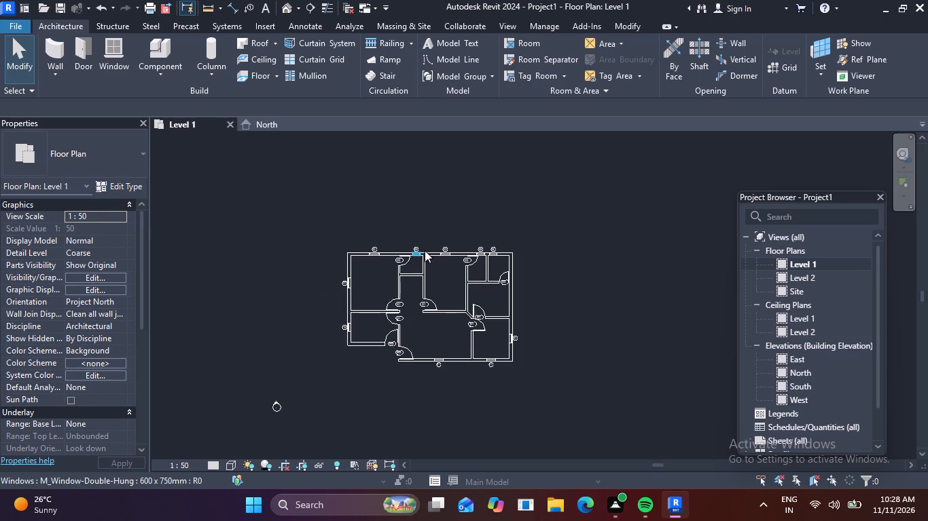
middle_drag(433, 290, 434, 248)
scroll(419, 256, down, 1)
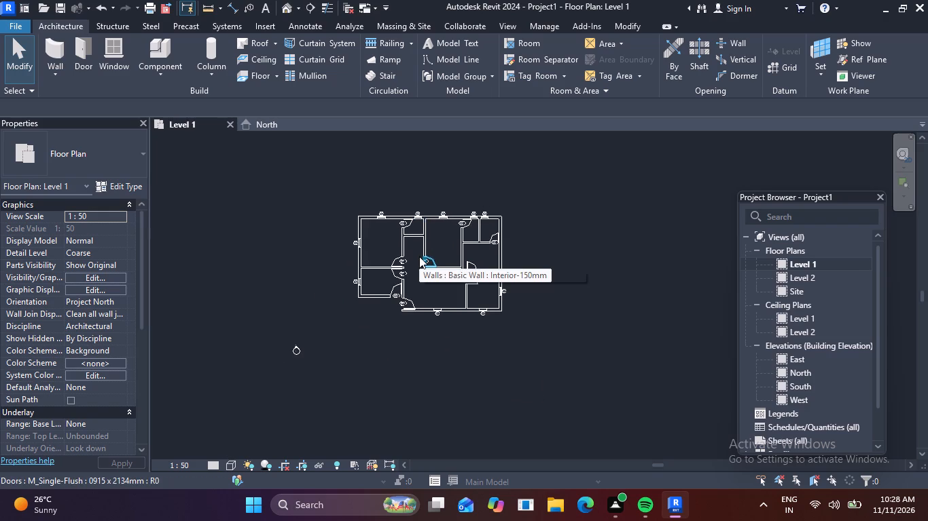
scroll(431, 250, up, 3)
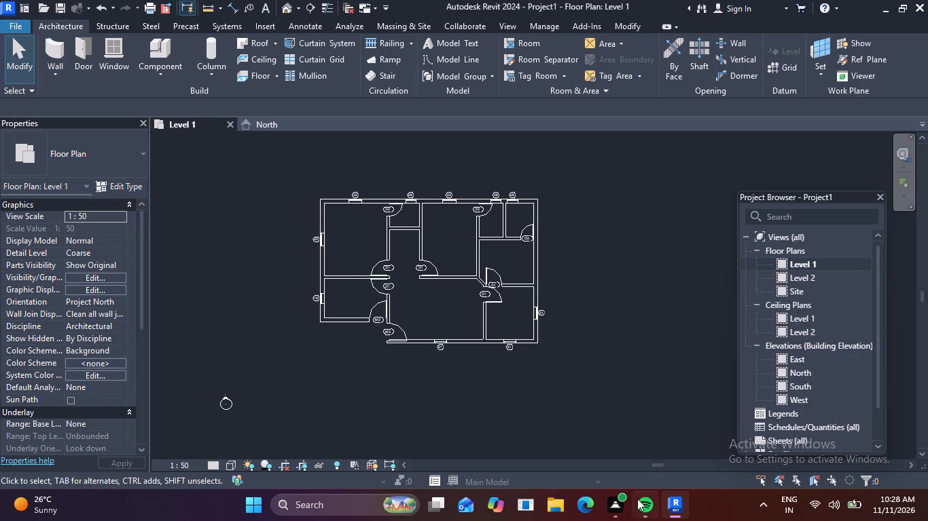
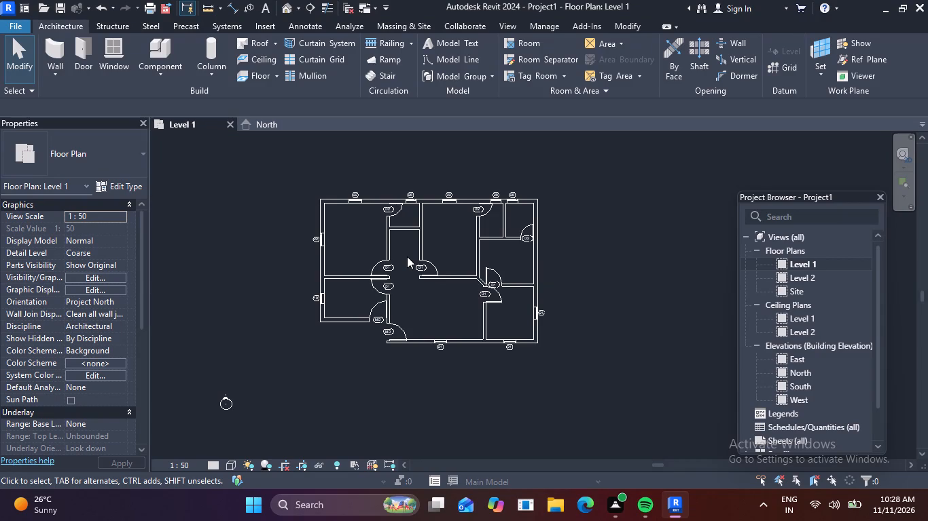
Examine the instance properties of the 600 x 750mm window and the neighbouring 750 x 1200mm window in the north wall.
scroll(349, 273, down, 1)
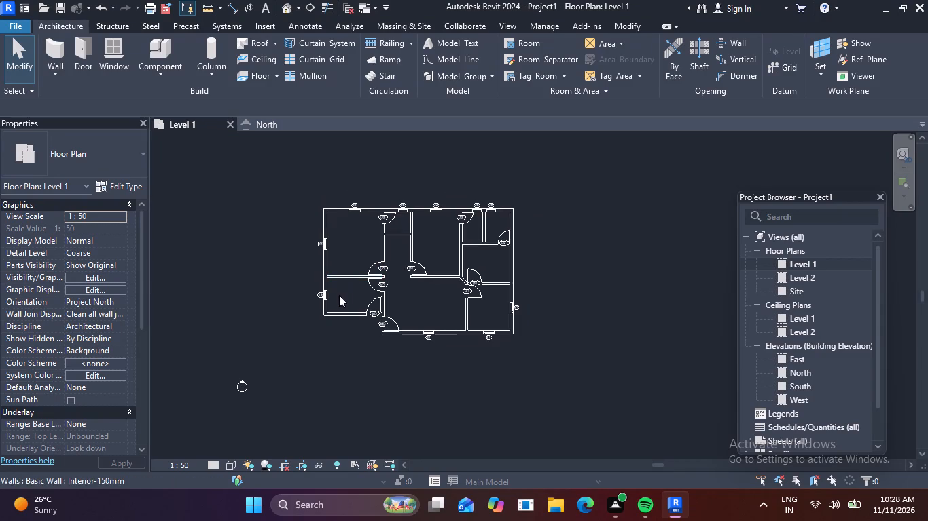
scroll(323, 300, up, 10)
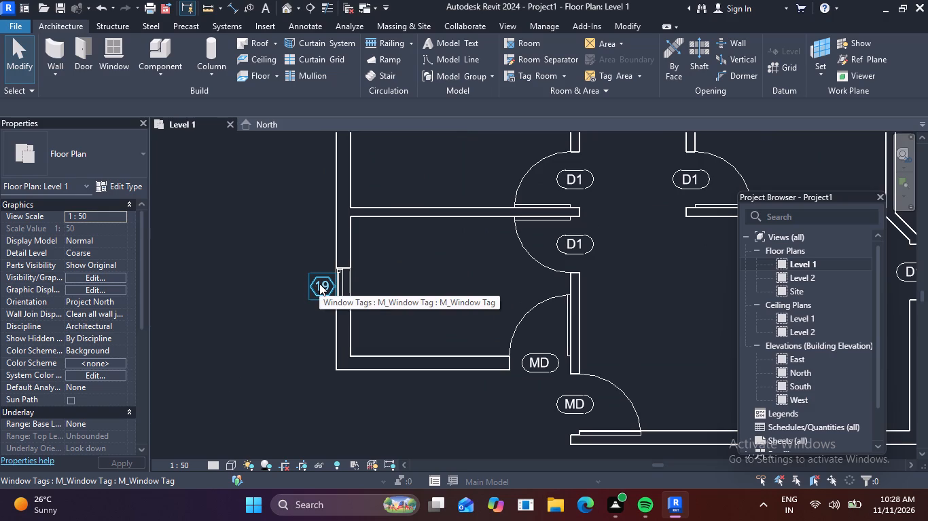
scroll(351, 265, down, 4)
middle_drag(376, 250, 326, 425)
scroll(453, 259, up, 3)
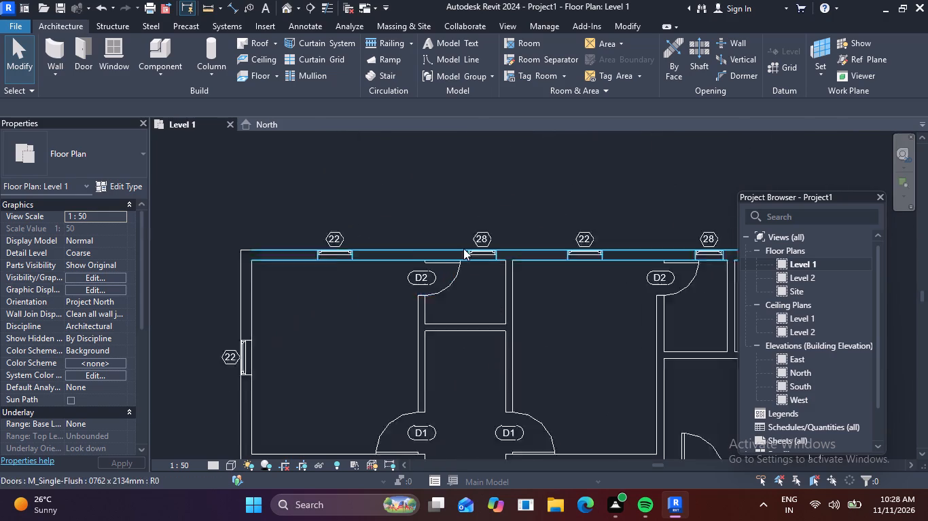
scroll(463, 248, up, 2)
click(491, 231)
click(495, 256)
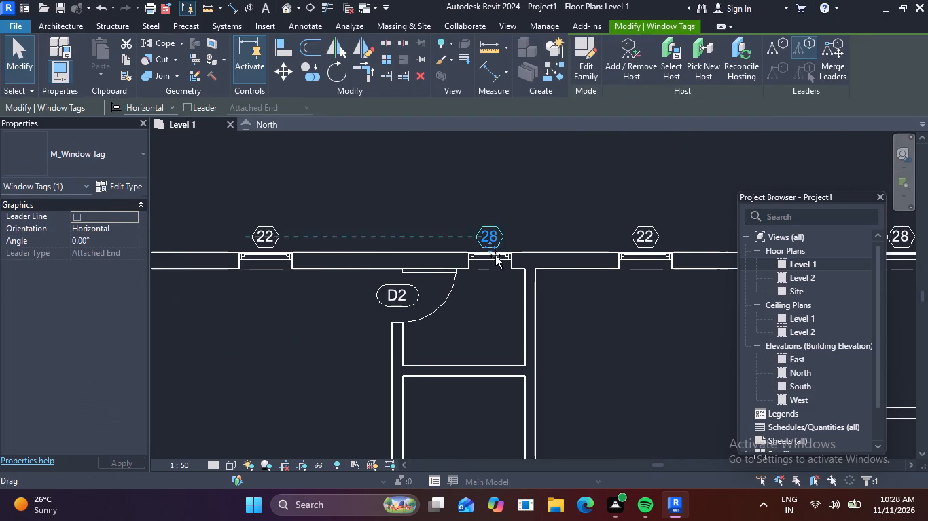
key(Escape)
click(495, 260)
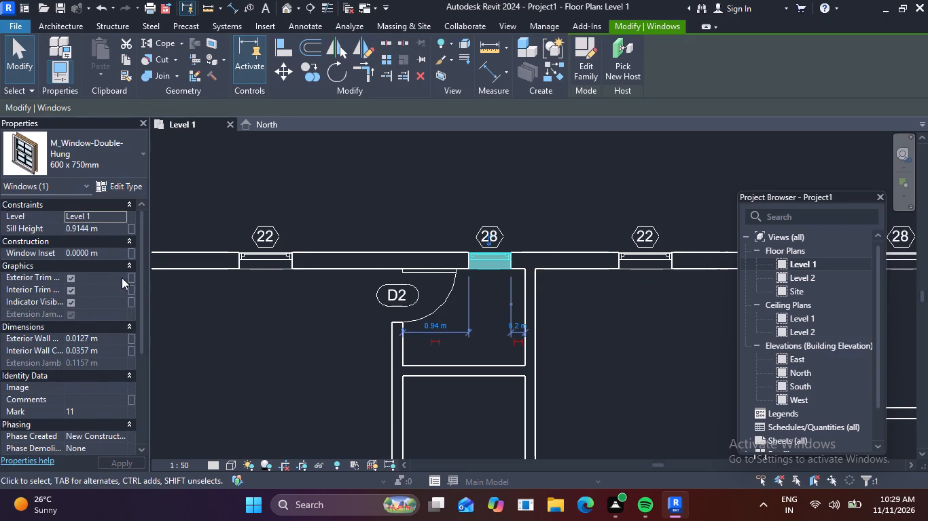
scroll(118, 275, down, 4)
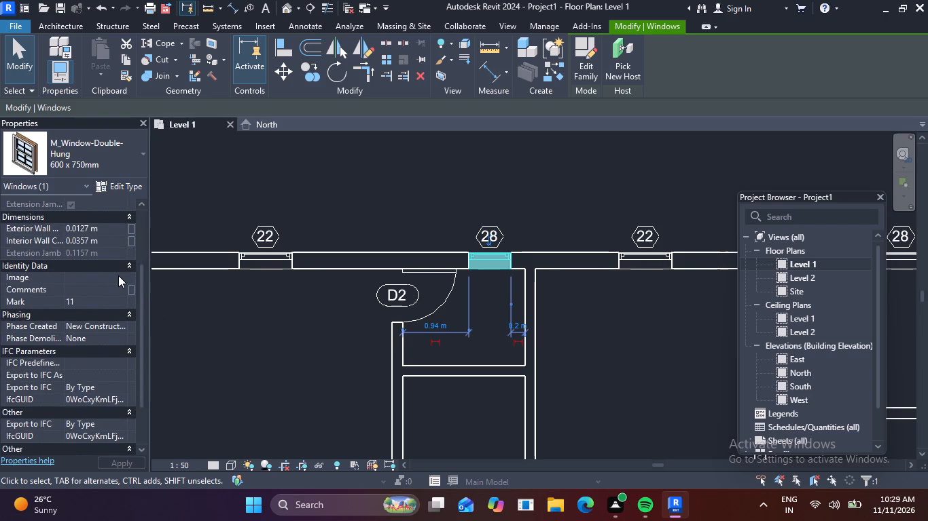
scroll(118, 275, down, 6)
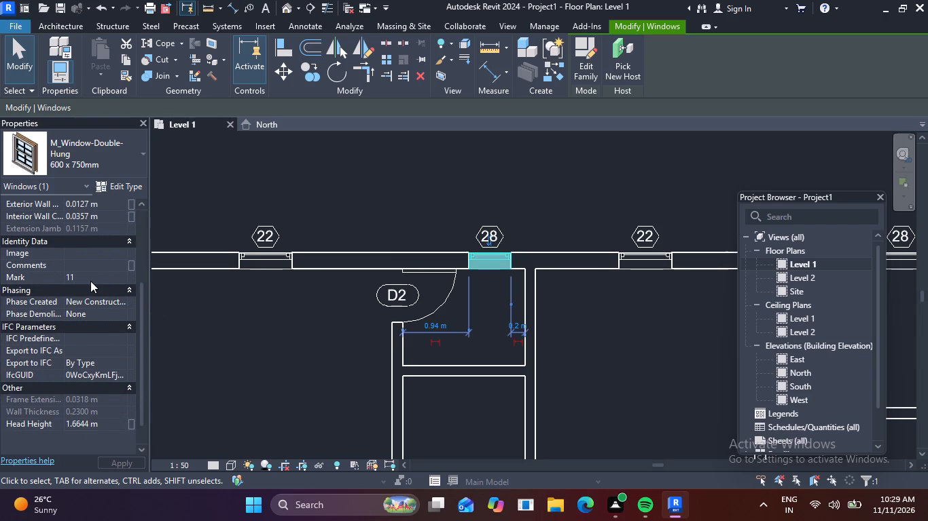
key(Escape)
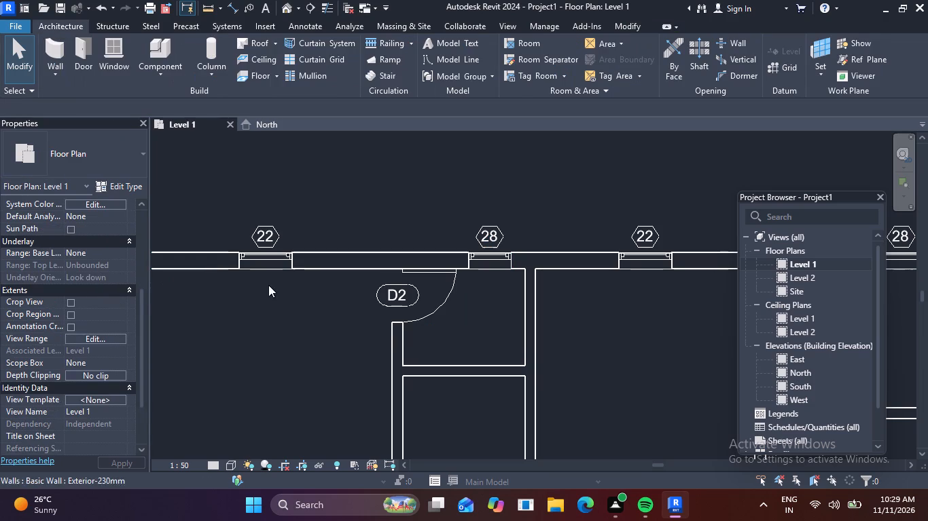
click(276, 256)
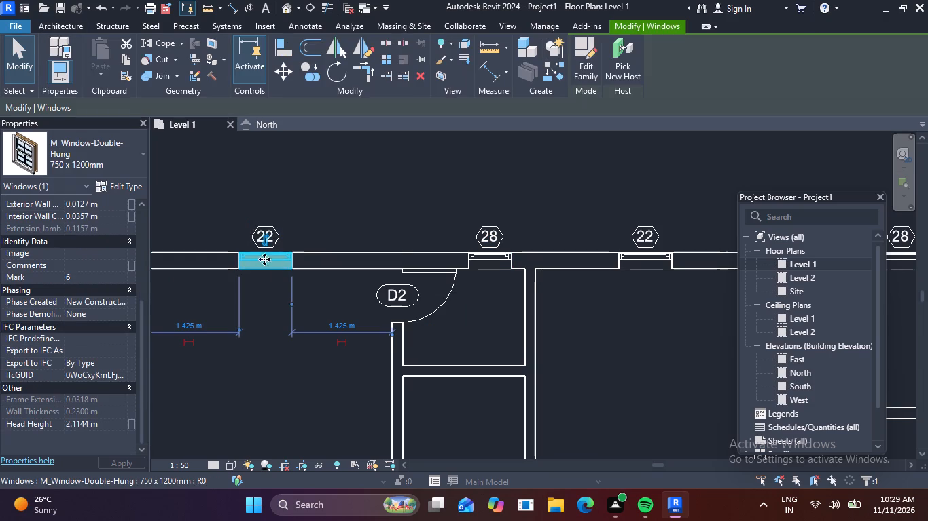
scroll(107, 299, down, 5)
scroll(104, 300, up, 2)
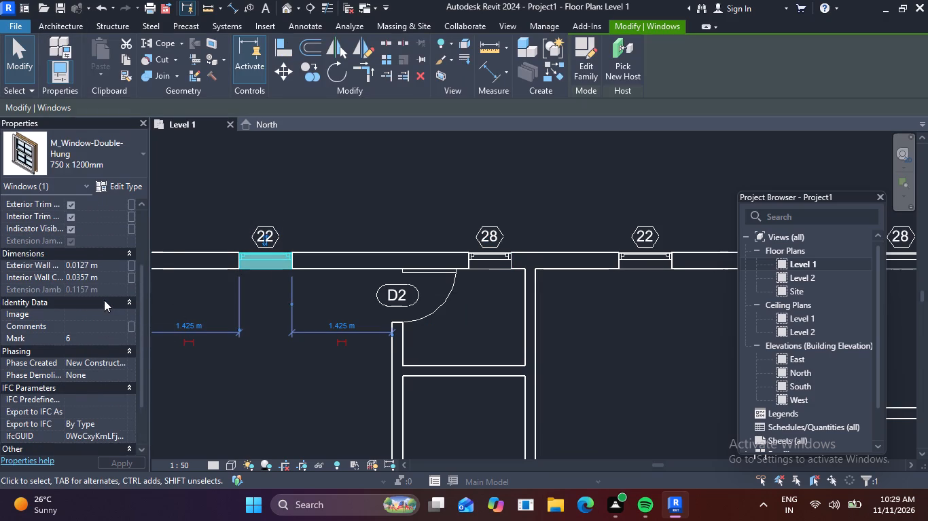
scroll(104, 300, up, 3)
scroll(104, 300, down, 3)
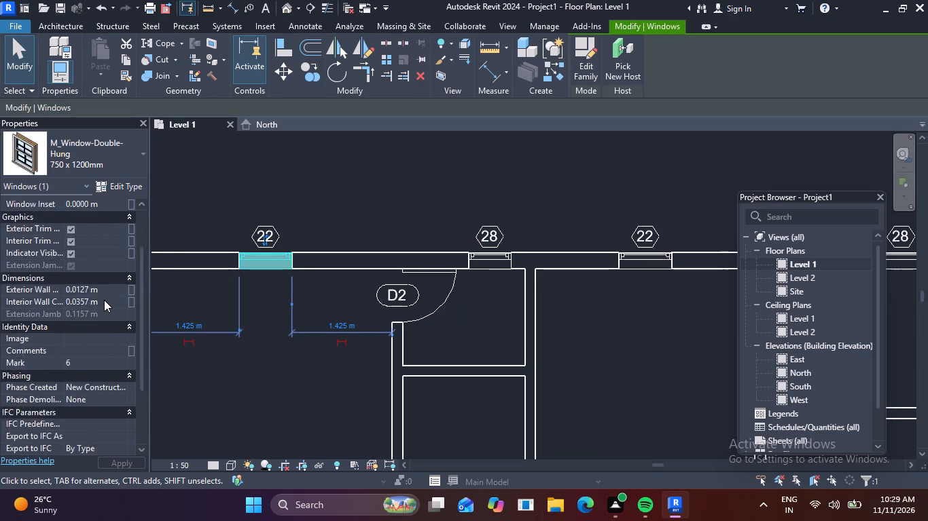
scroll(104, 300, down, 2)
key(Escape)
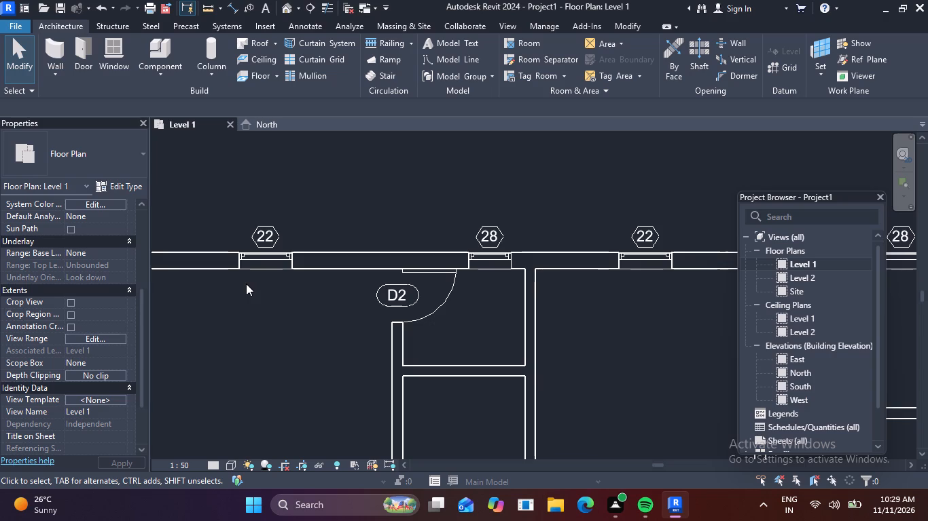
Review the window tags along the north wall and recheck the types of the northwest room's and adjacent small room's windows.
scroll(264, 250, down, 5)
middle_drag(269, 250, 351, 238)
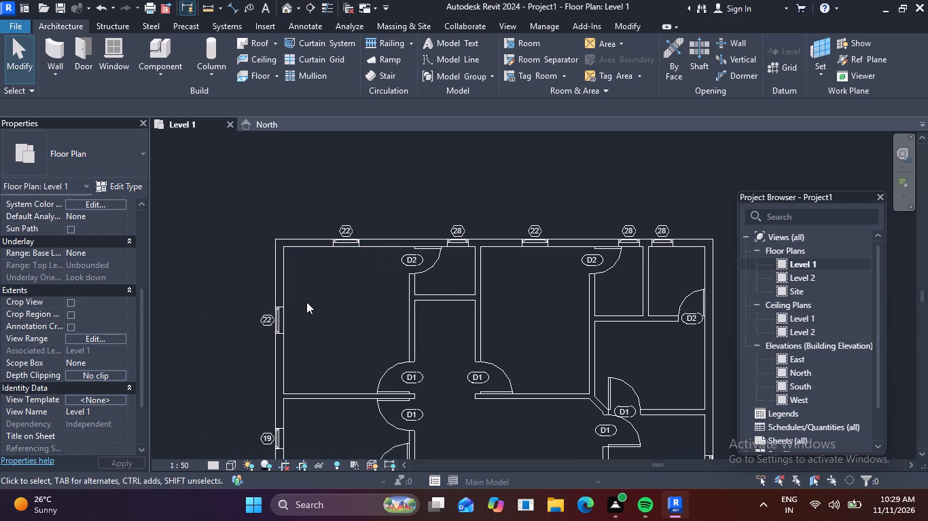
middle_drag(307, 305, 327, 262)
middle_drag(326, 320, 230, 377)
scroll(380, 244, up, 5)
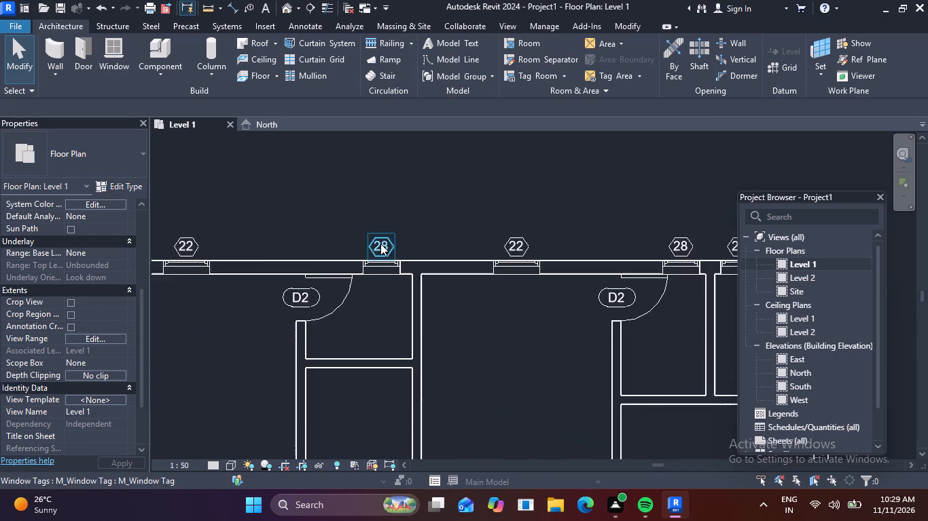
click(377, 268)
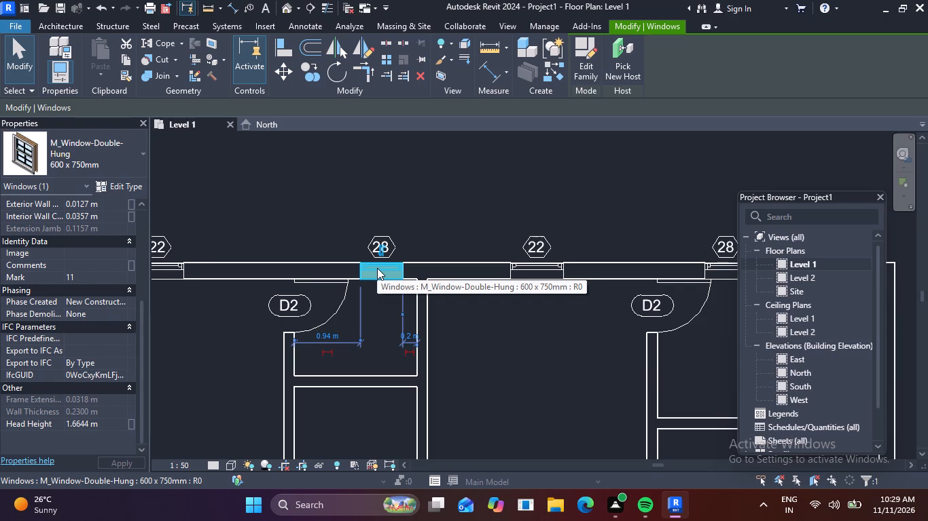
scroll(336, 203, down, 1)
middle_drag(359, 201, 440, 199)
key(Escape)
click(279, 257)
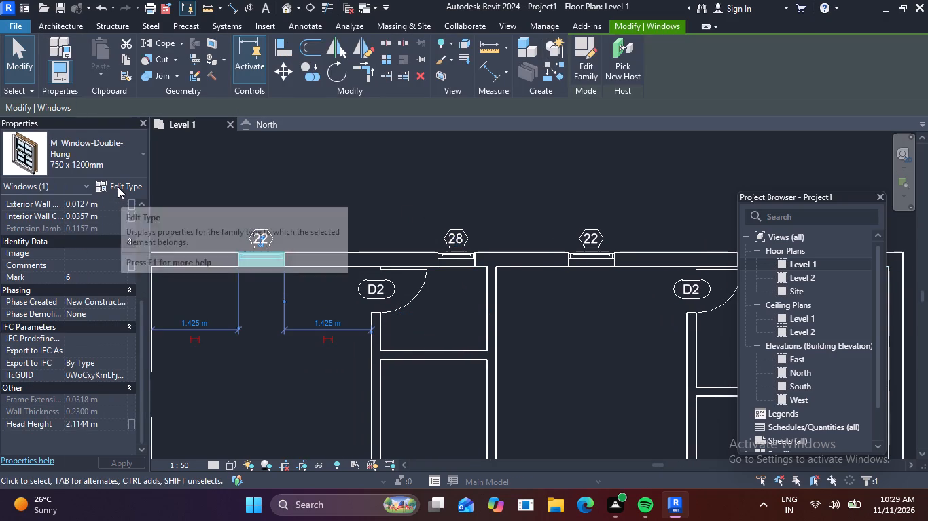
key(Escape)
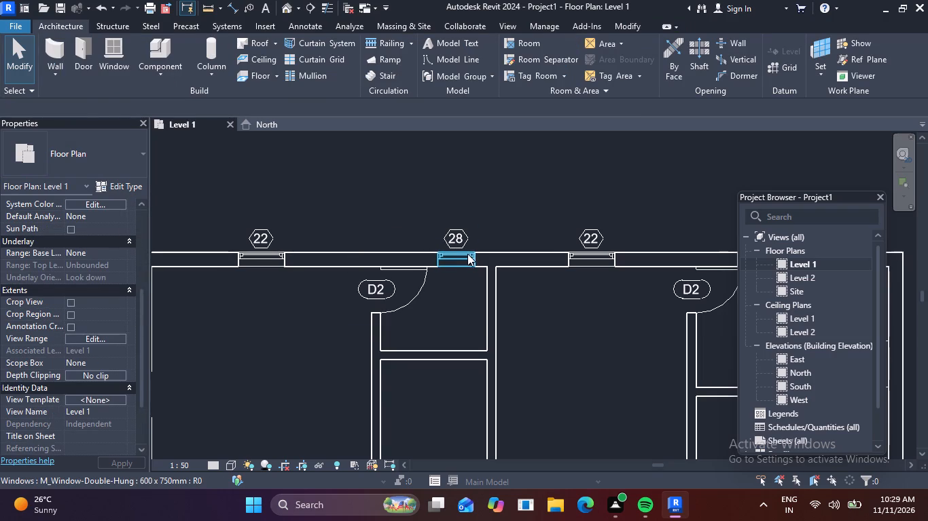
Set the Type Mark of the 600 x 750mm double-hung window type to V.
click(467, 257)
click(135, 185)
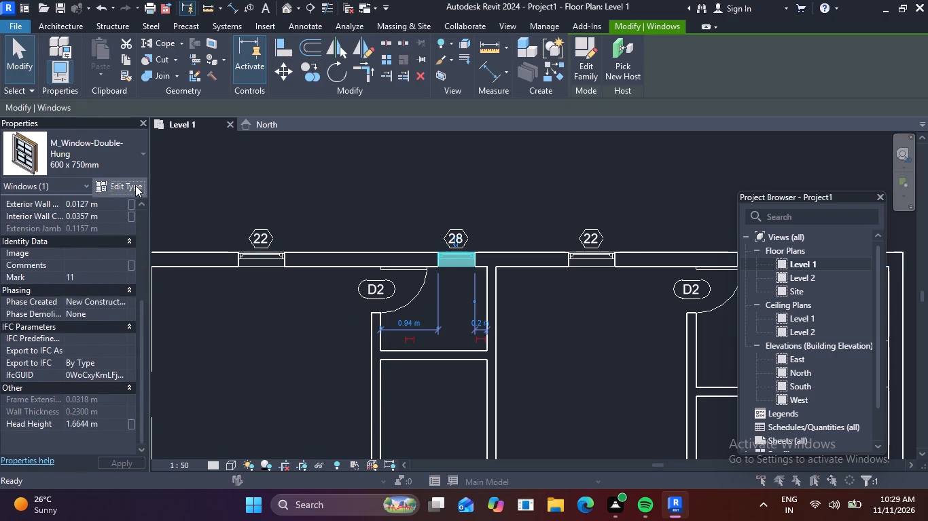
scroll(522, 160, down, 9)
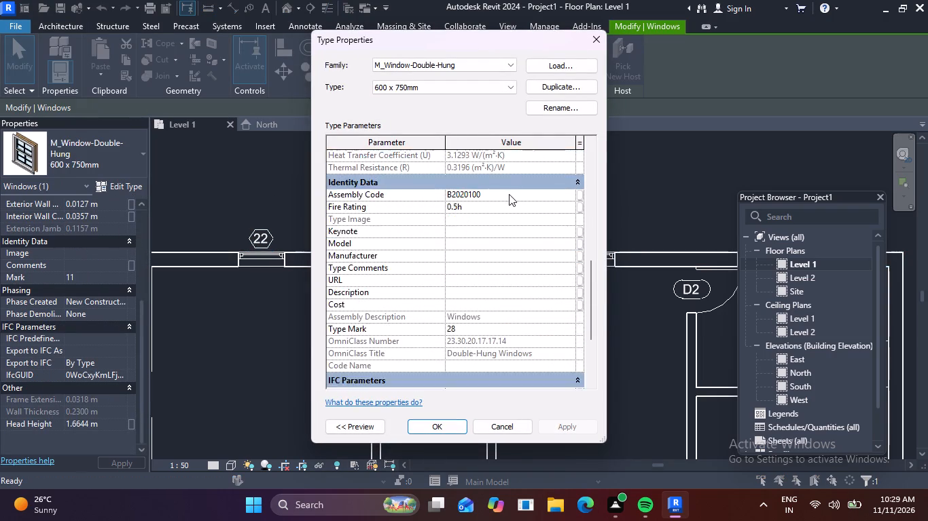
scroll(509, 194, down, 6)
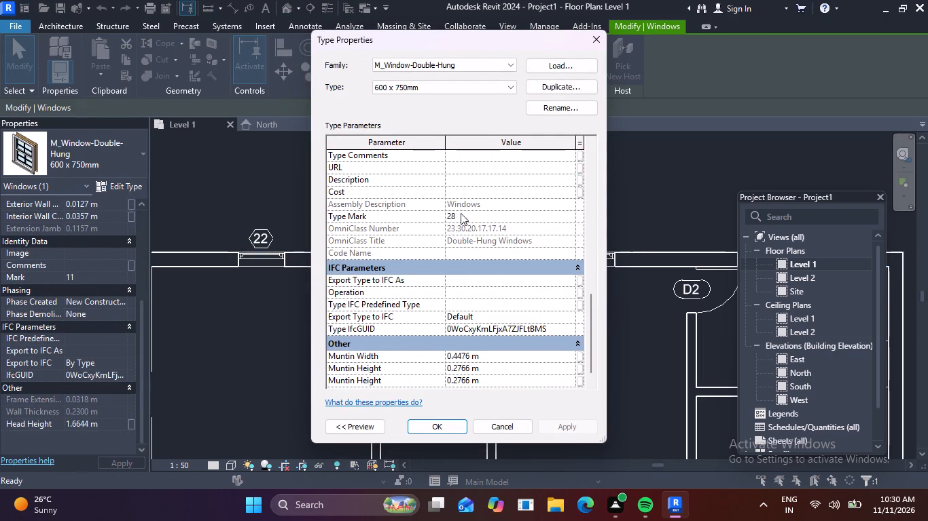
middle_drag(687, 157, 624, 146)
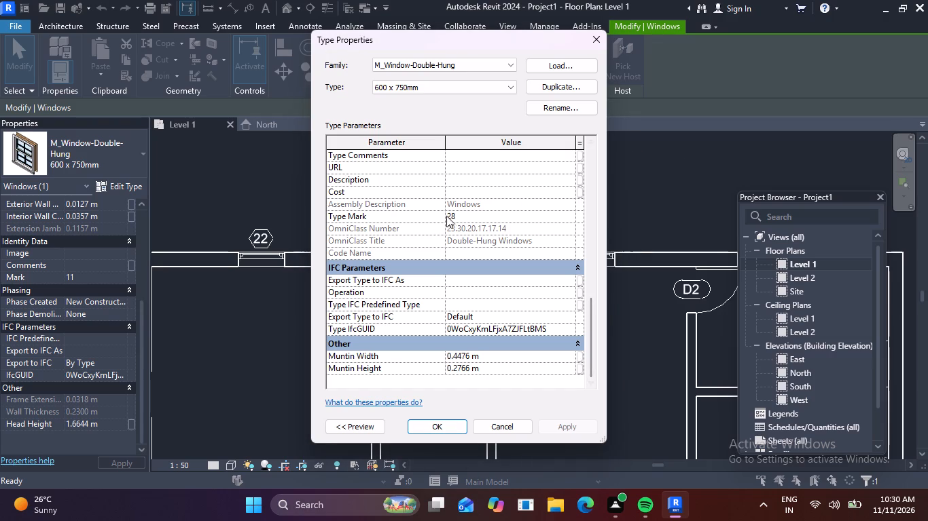
click(461, 215)
key(BackSpace)
key(v)
click(450, 422)
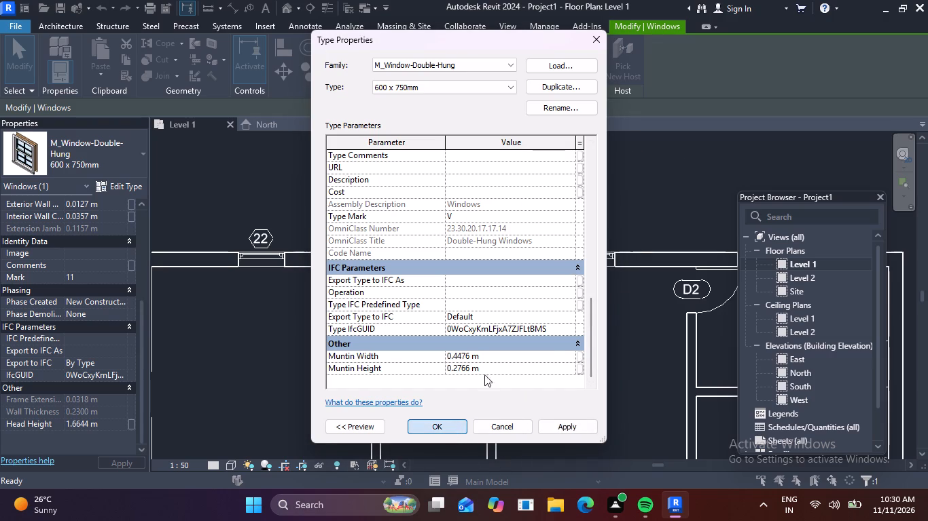
Set the Type Mark of the 600 x 1100mm double-hung window type, used in the southwest room's west wall, to W1.
scroll(516, 349, down, 3)
middle_drag(566, 327, 501, 317)
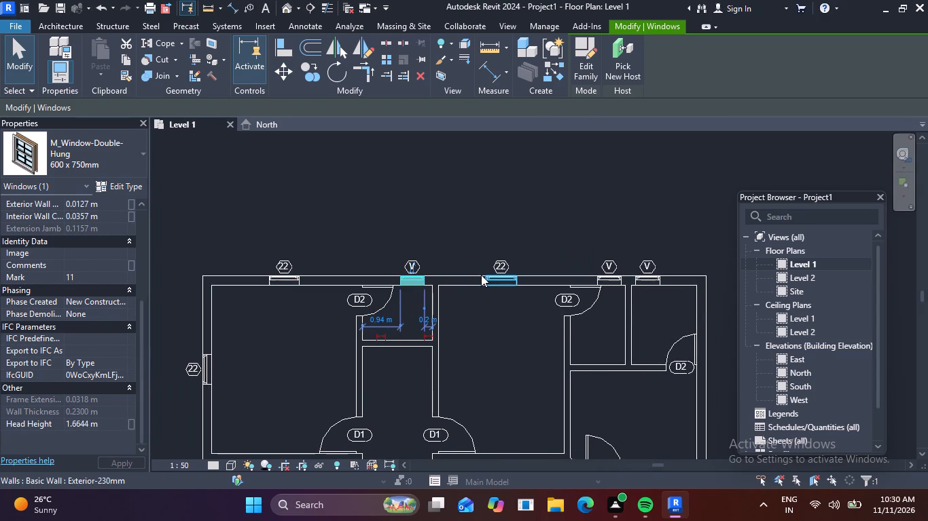
scroll(525, 244, down, 2)
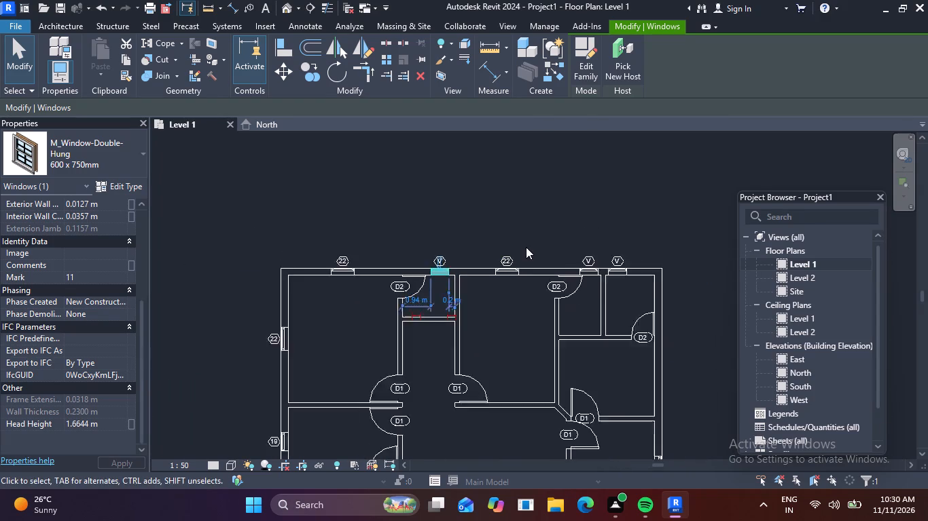
scroll(526, 247, down, 1)
middle_drag(484, 346, 520, 277)
scroll(352, 346, up, 5)
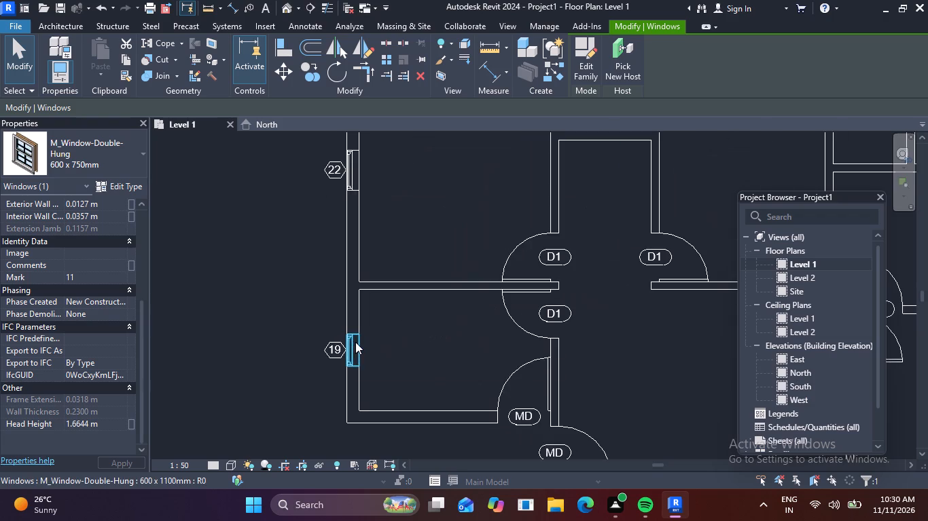
click(338, 345)
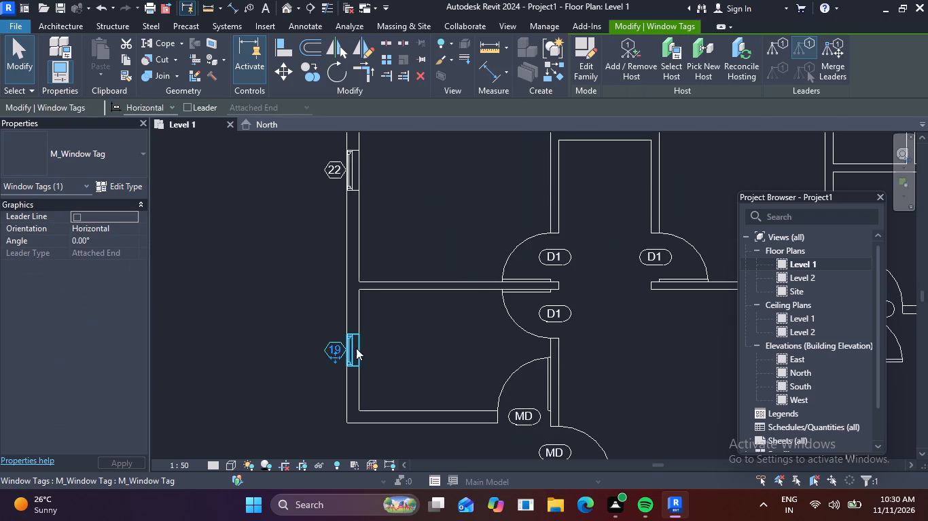
key(Escape)
click(353, 347)
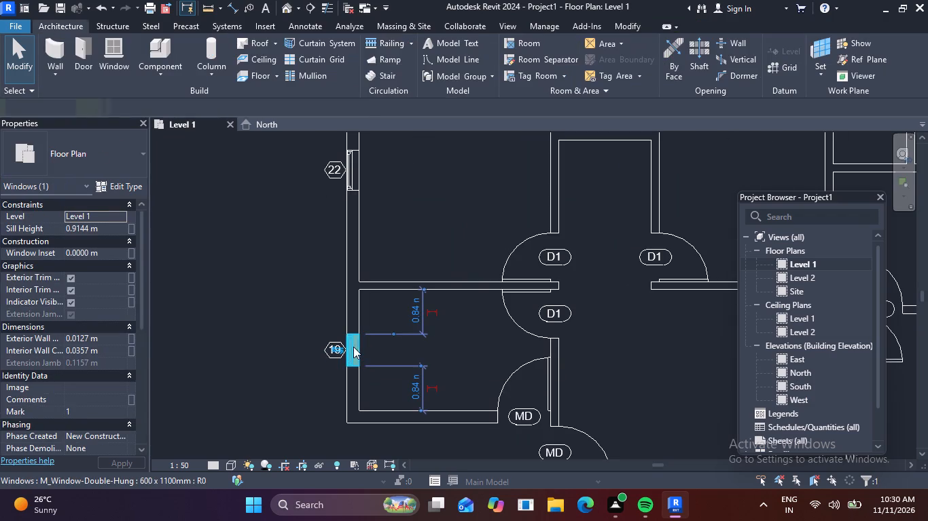
click(139, 187)
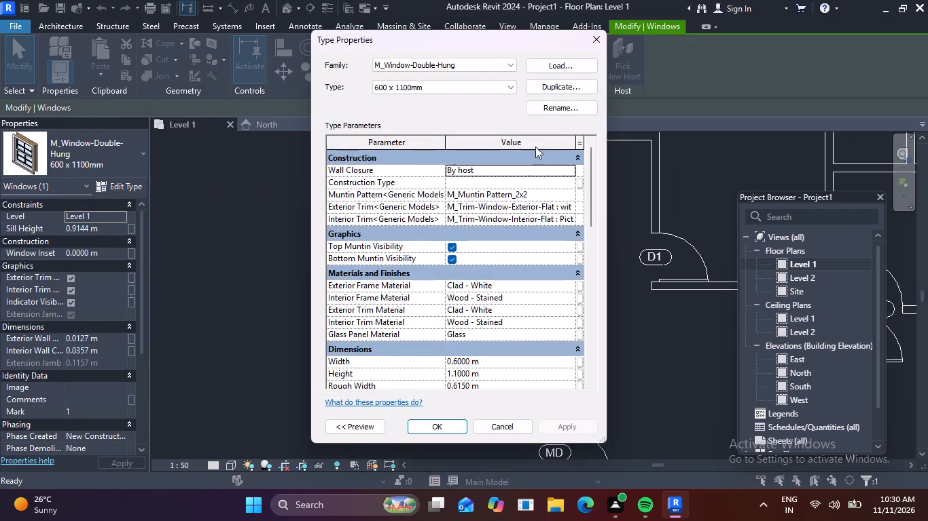
scroll(524, 163, down, 8)
scroll(484, 212, up, 1)
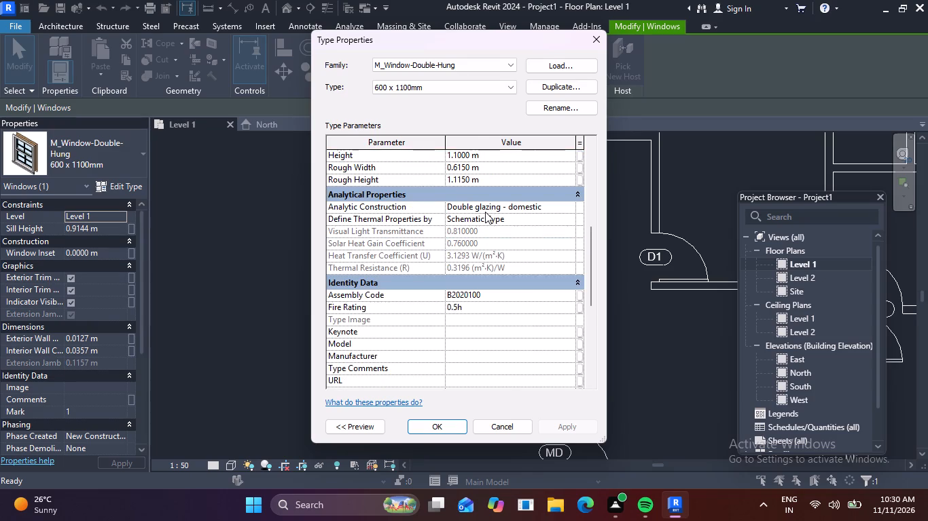
scroll(485, 212, up, 2)
scroll(488, 212, down, 3)
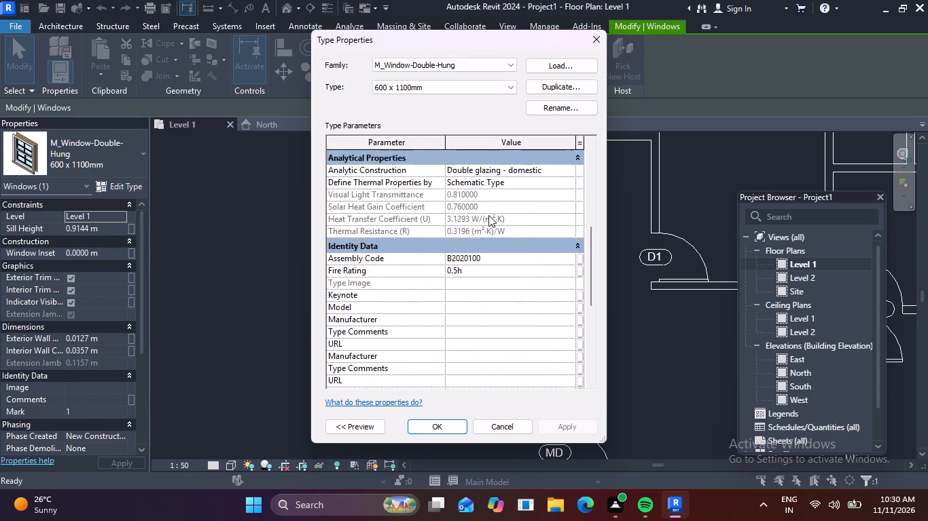
scroll(488, 215, down, 2)
click(469, 330)
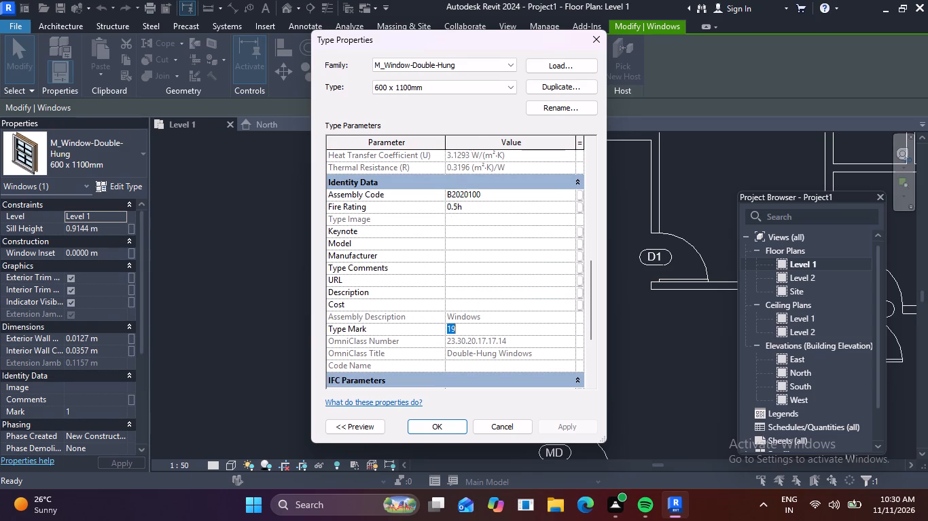
key(BackSpace)
text(W1)
click(457, 425)
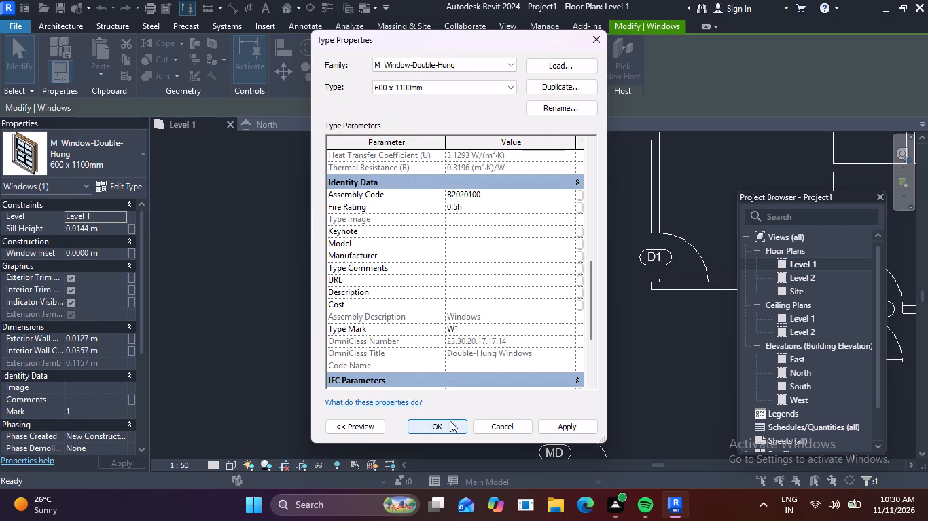
Set the Type Mark of the 750 x 1200mm double-hung window type, used in the northwest room's west wall, to W2.
scroll(438, 358, down, 4)
middle_drag(431, 365, 417, 383)
key(Escape)
scroll(368, 271, up, 4)
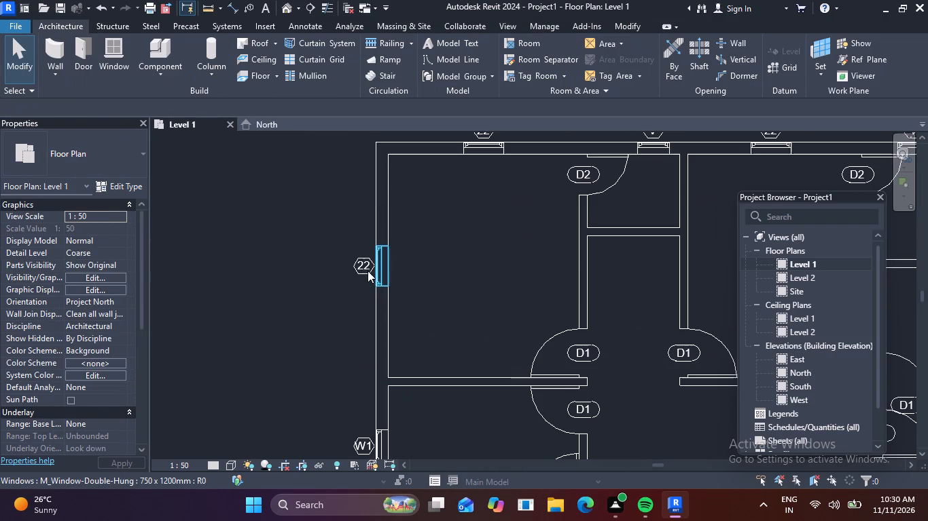
click(380, 276)
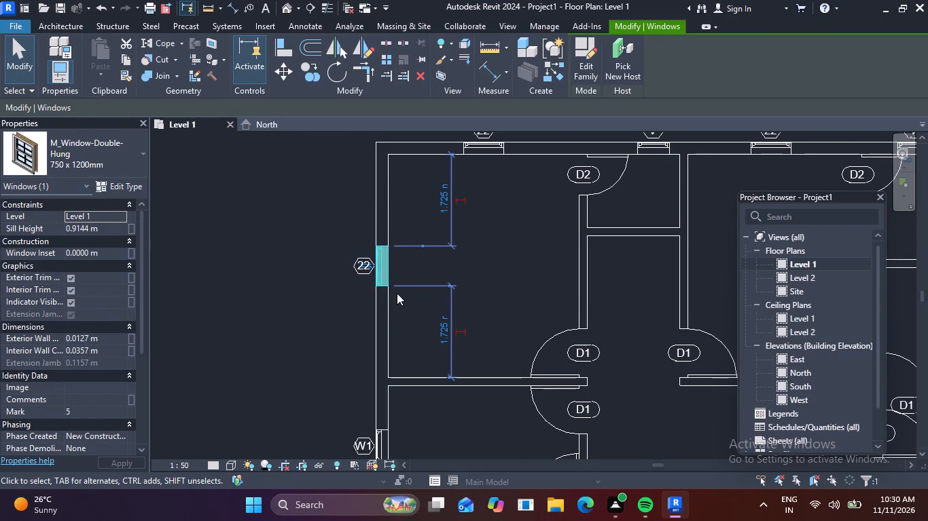
click(121, 183)
scroll(423, 212, down, 9)
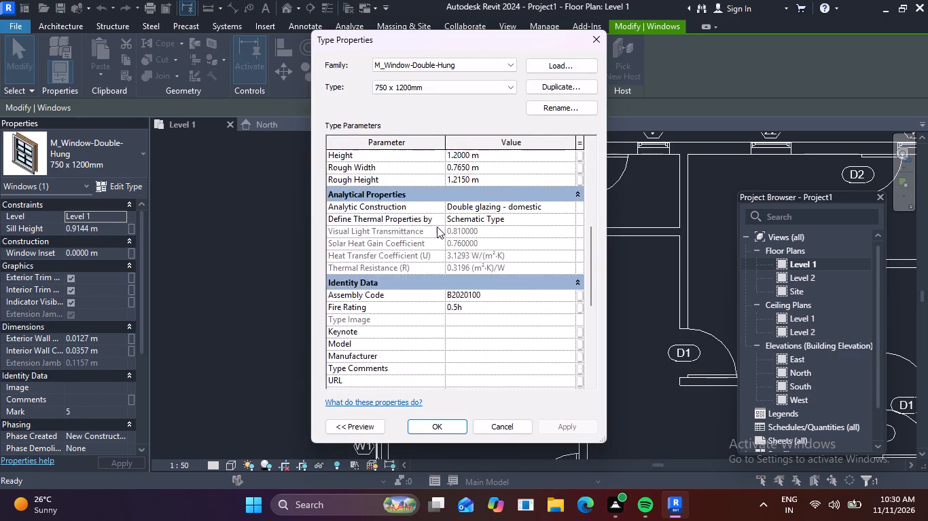
scroll(463, 239, down, 3)
click(469, 267)
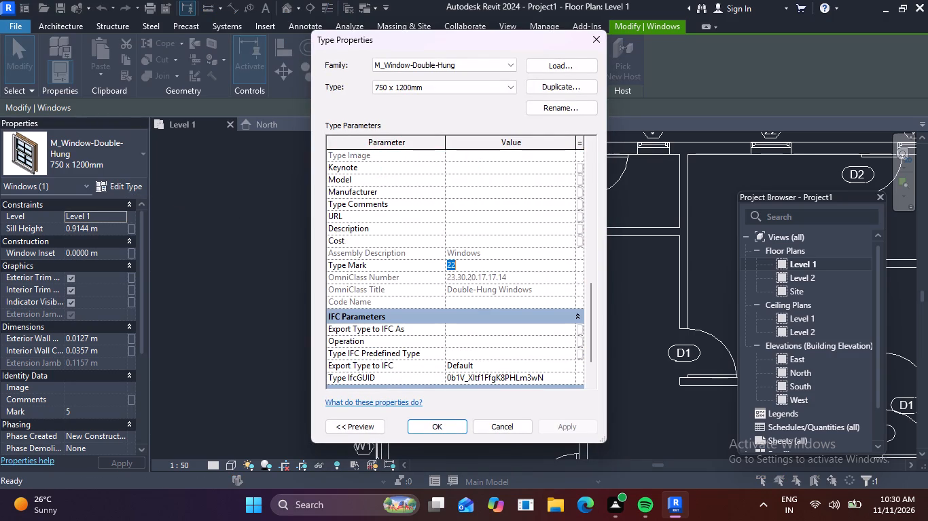
key(BackSpace)
text(W2)
click(428, 423)
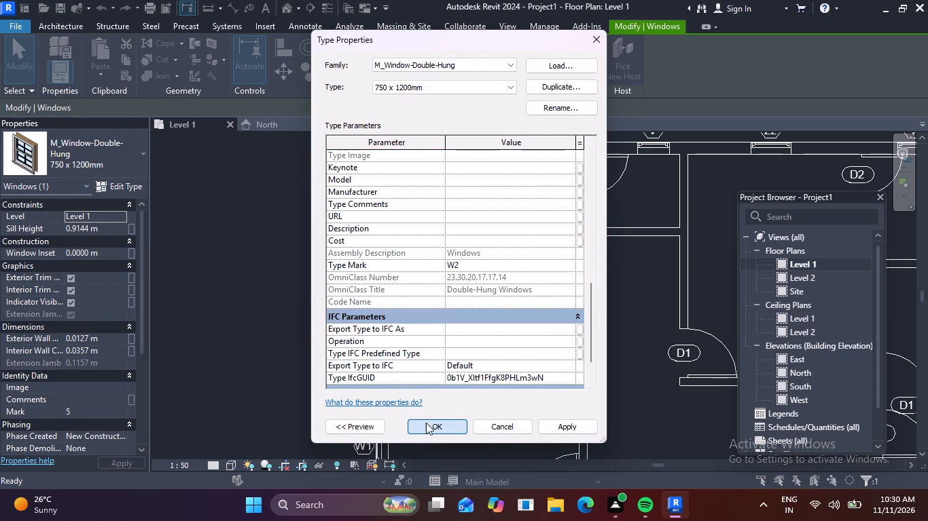
scroll(472, 373, down, 4)
middle_drag(488, 382, 469, 374)
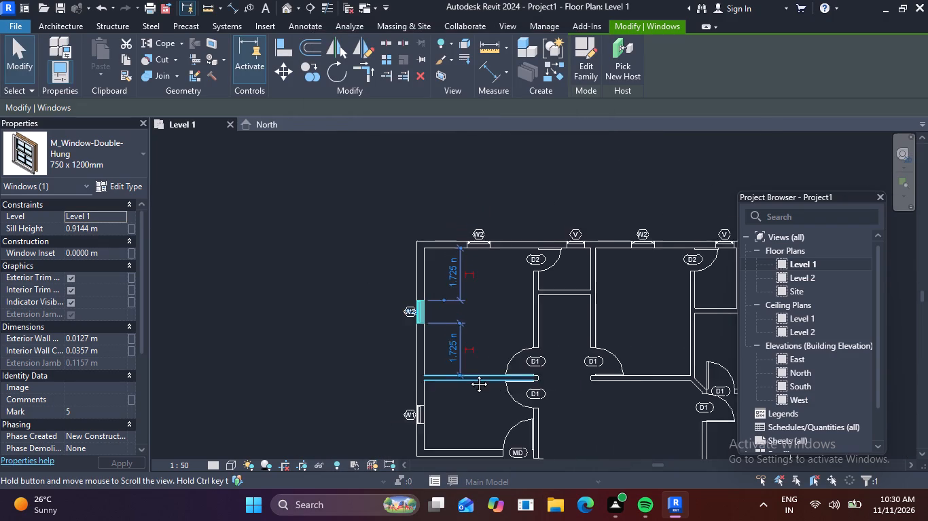
middle_drag(469, 374, 388, 322)
key(Escape)
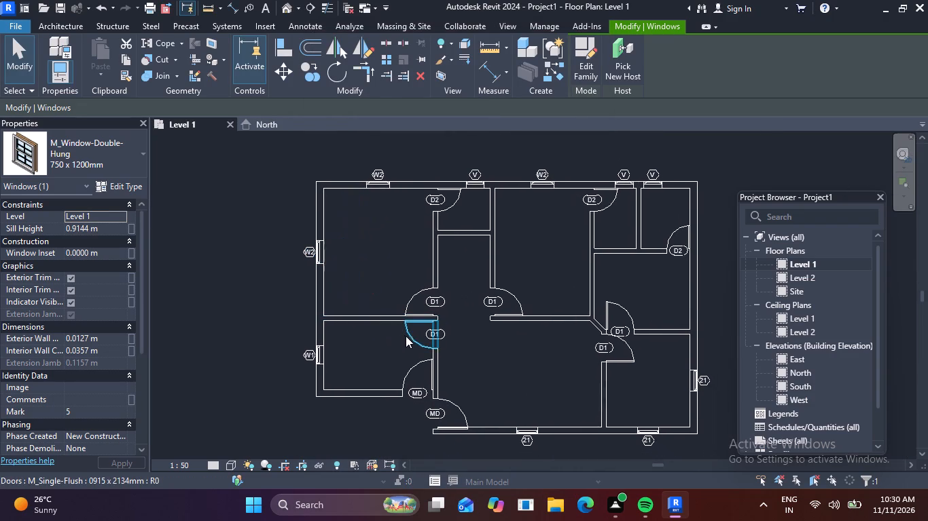
Set the Type Mark of the 700 x 1200mm double-hung window type, used in the south wall, to W3.
middle_drag(516, 376, 463, 330)
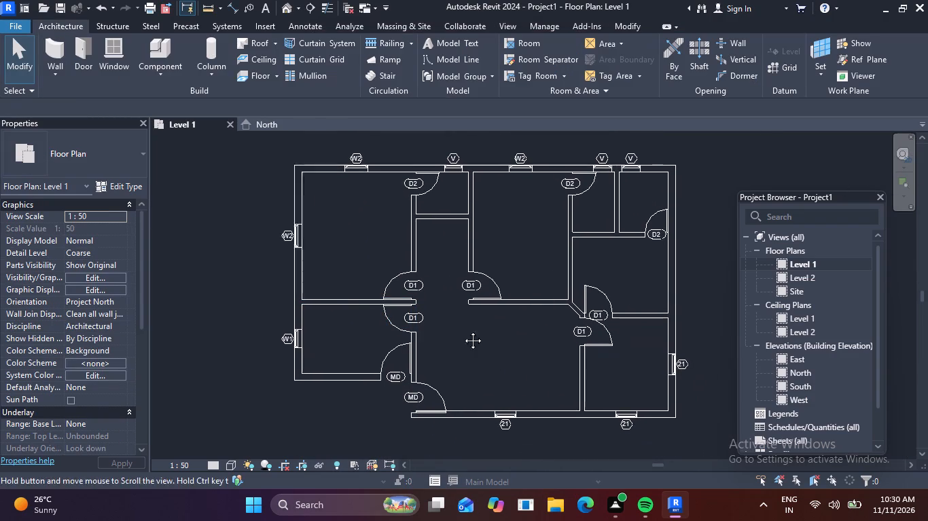
middle_drag(463, 330, 445, 294)
scroll(442, 380, up, 4)
click(465, 339)
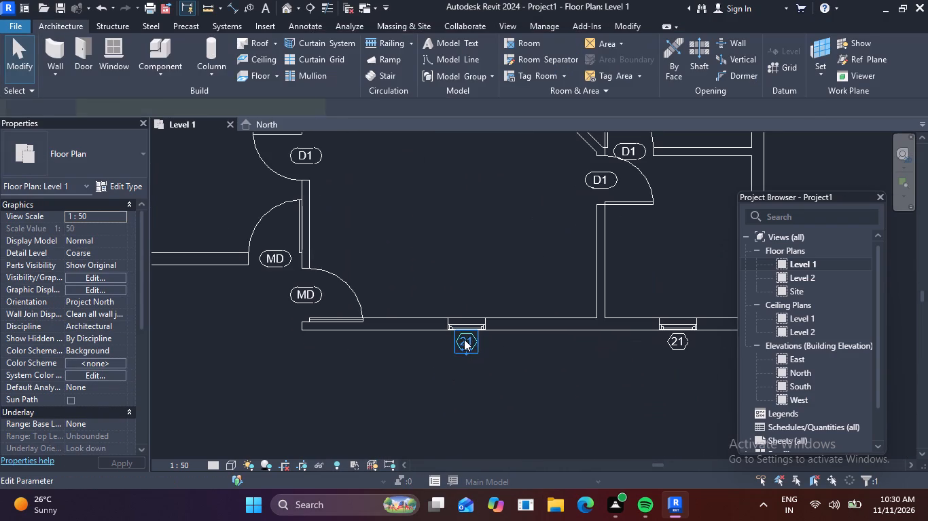
key(Escape)
click(477, 324)
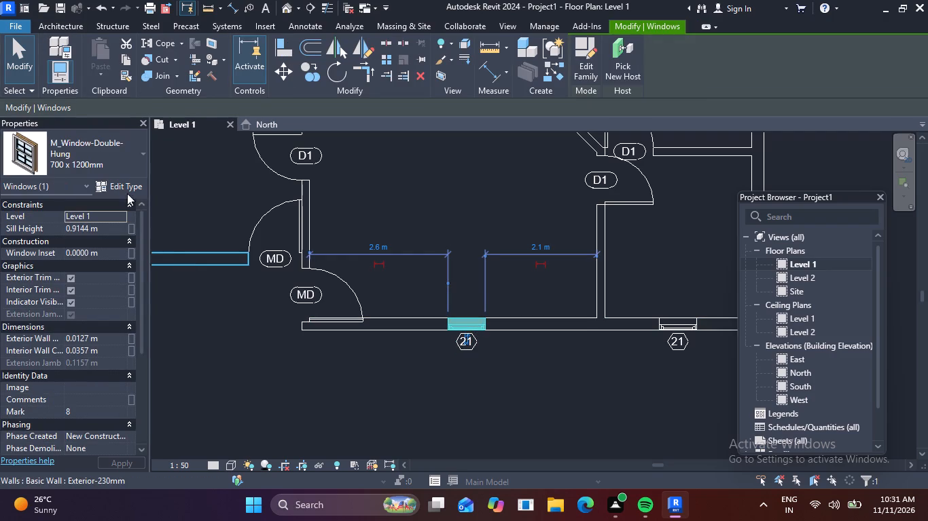
click(125, 187)
scroll(389, 223, down, 6)
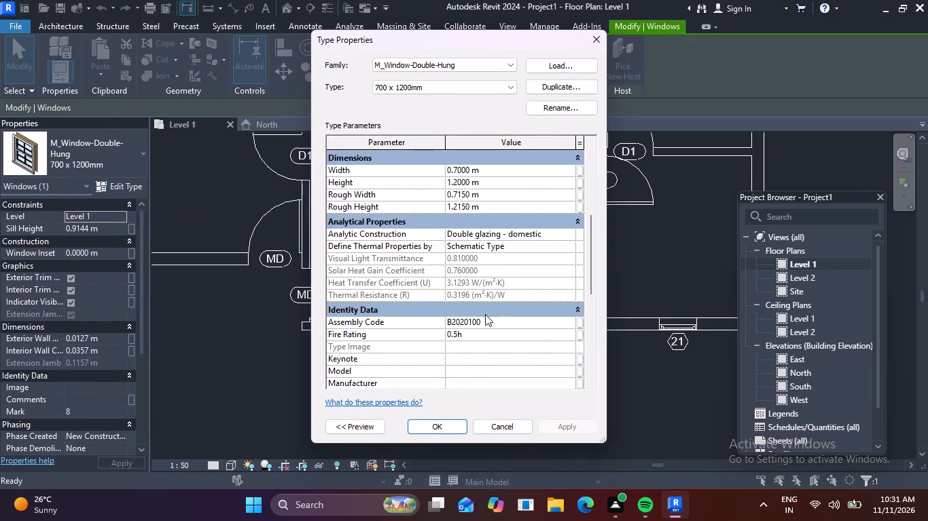
scroll(469, 330, down, 10)
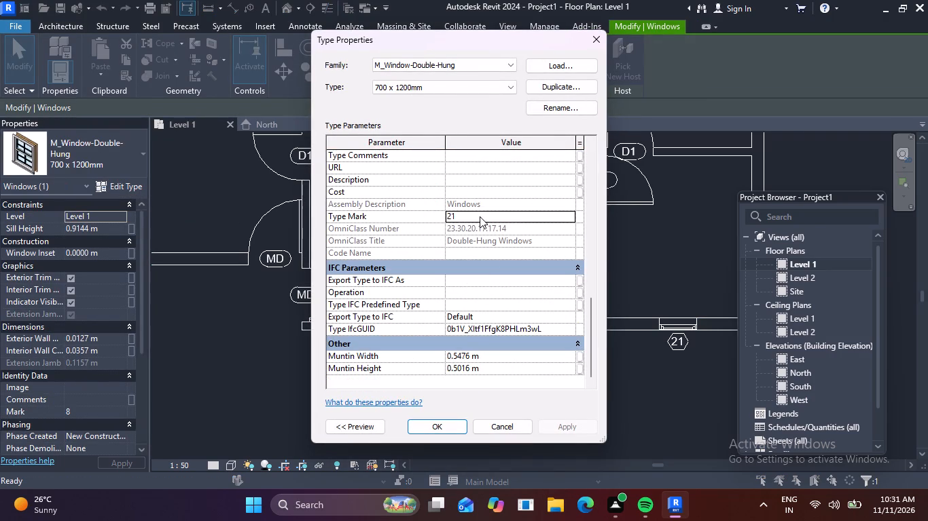
click(480, 216)
key(BackSpace)
text(W3)
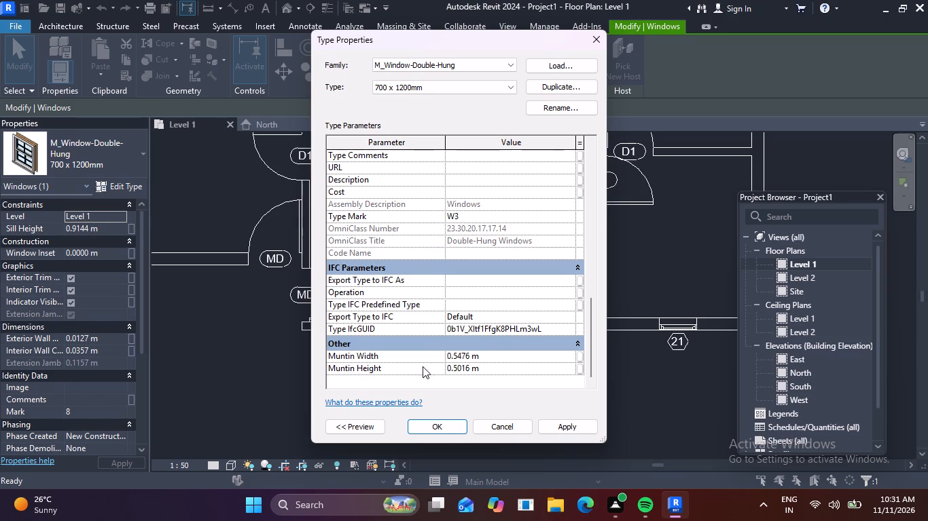
click(444, 425)
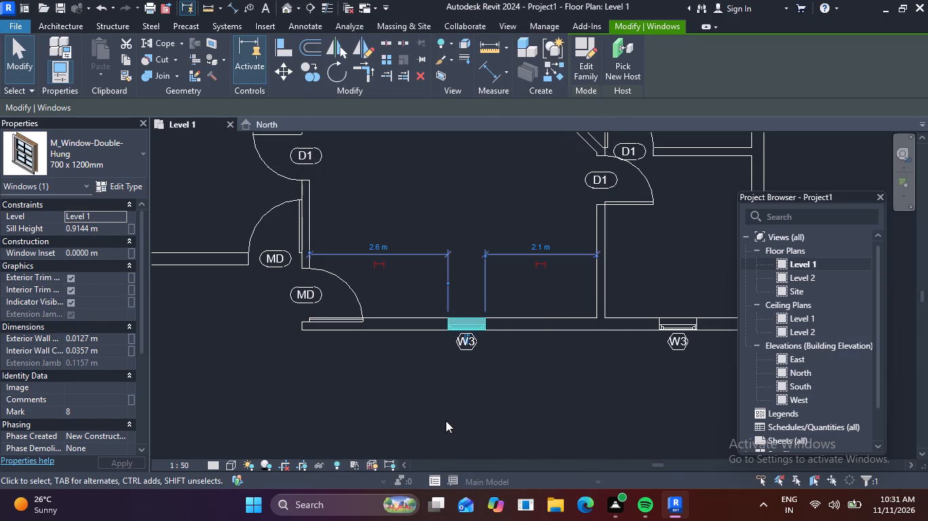
key(Escape)
Review the door and window tags across the whole Level 1 plan.
scroll(533, 364, down, 7)
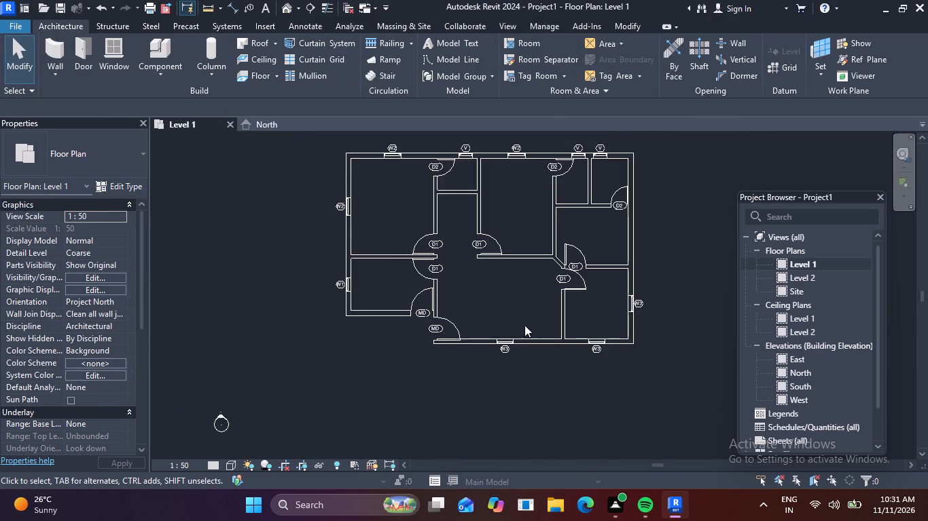
middle_drag(527, 326, 527, 366)
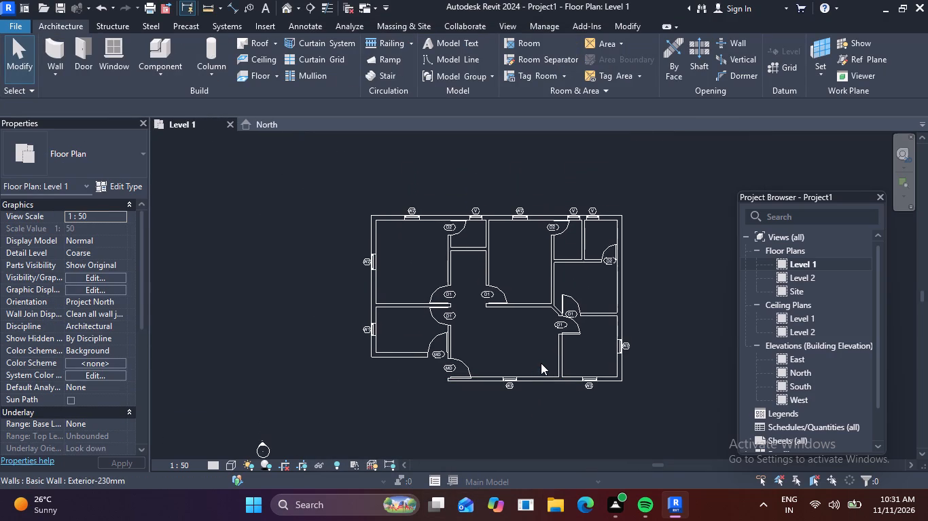
key(Escape)
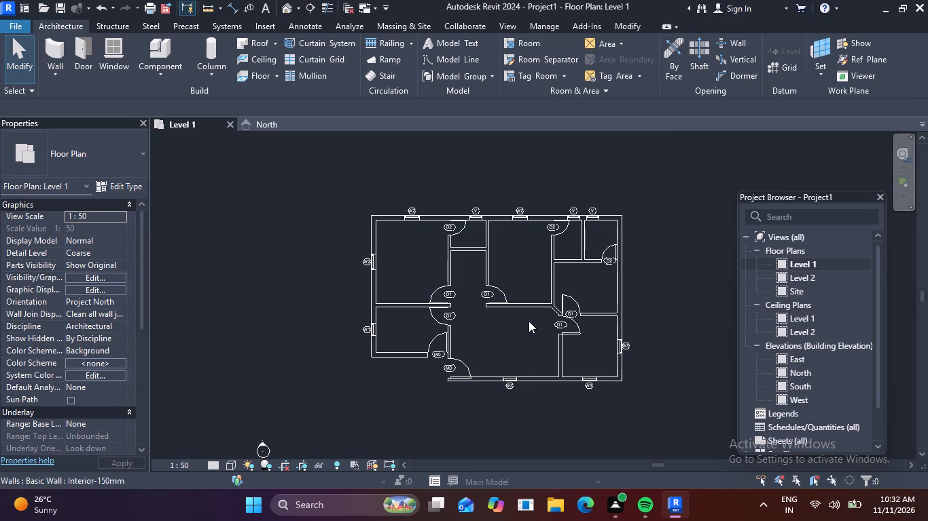
key(Escape)
scroll(569, 358, down, 1)
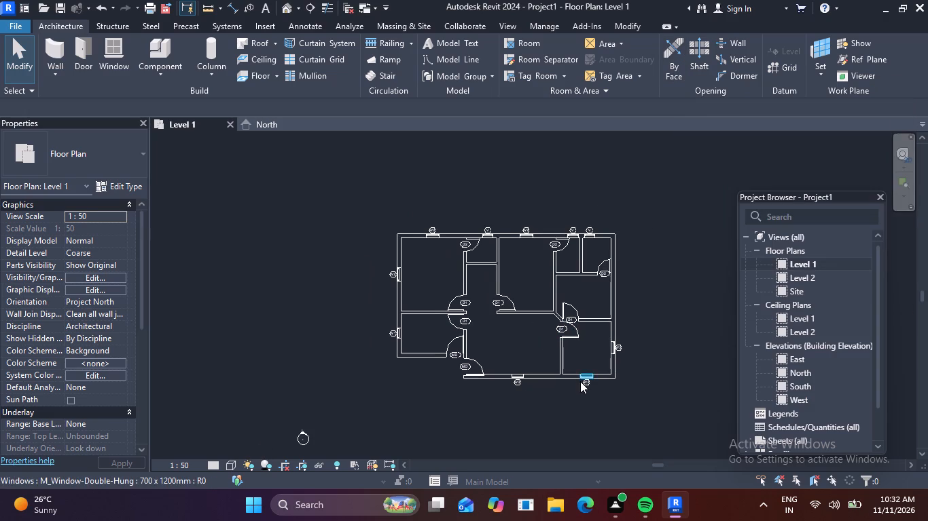
middle_drag(579, 381, 469, 360)
scroll(444, 375, up, 4)
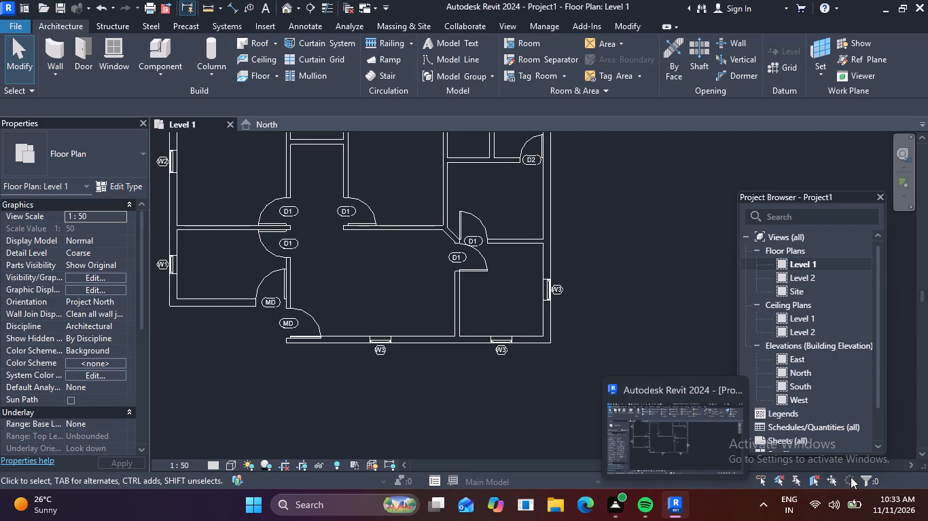
scroll(674, 308, down, 3)
middle_drag(667, 322, 662, 387)
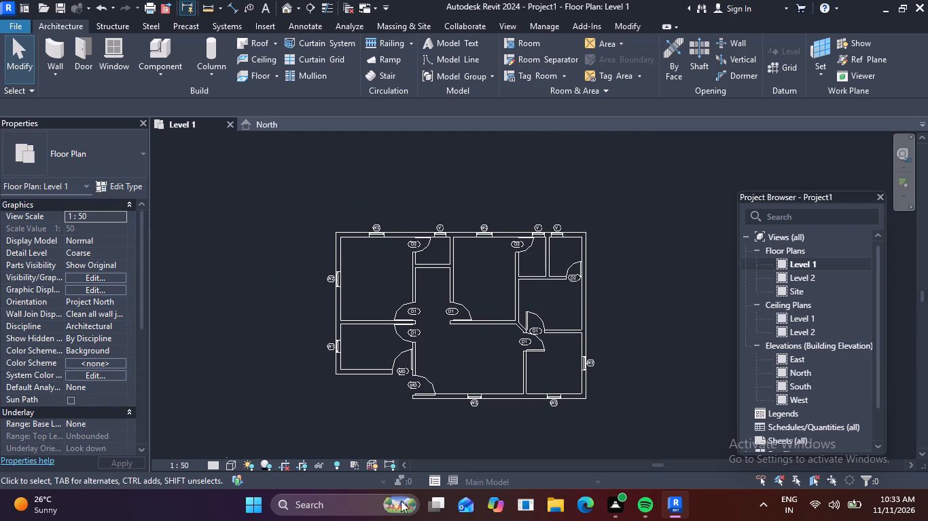
middle_drag(444, 412, 446, 412)
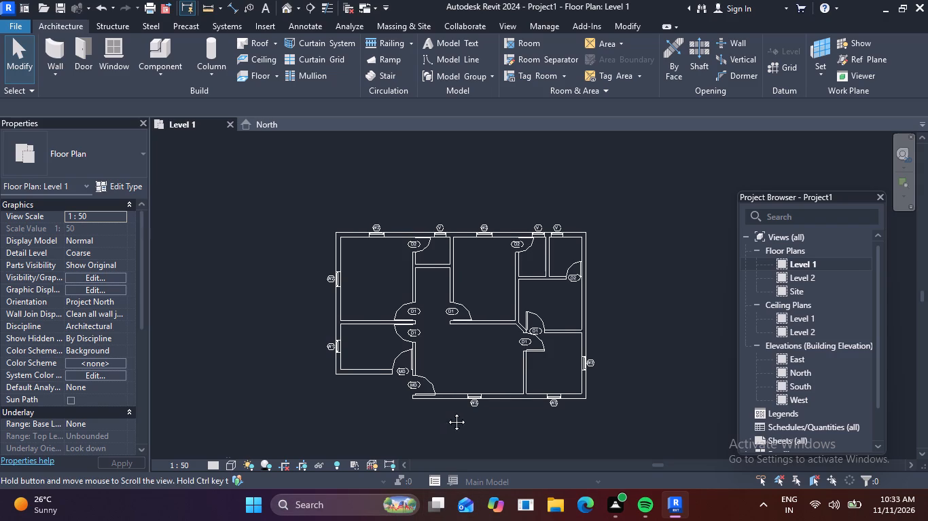
middle_drag(446, 412, 509, 387)
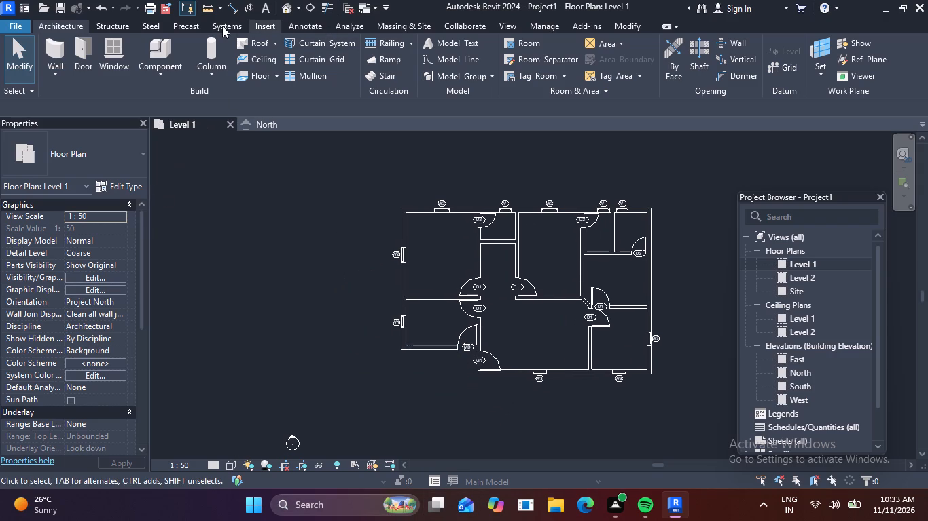
Draw Thin Lines detail lines from the southwest room's outer corner 1.22 m south, continuing about 3.83 m east to the south wall's end.
click(310, 28)
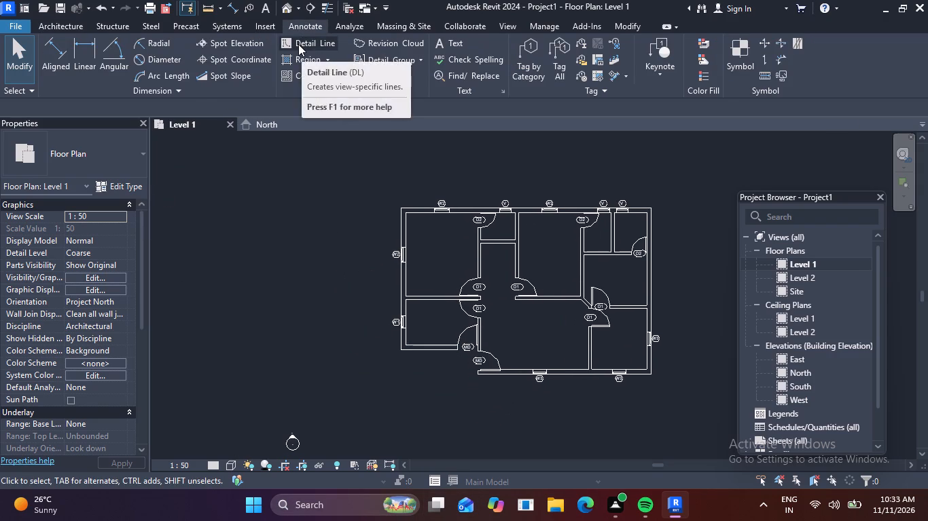
click(298, 44)
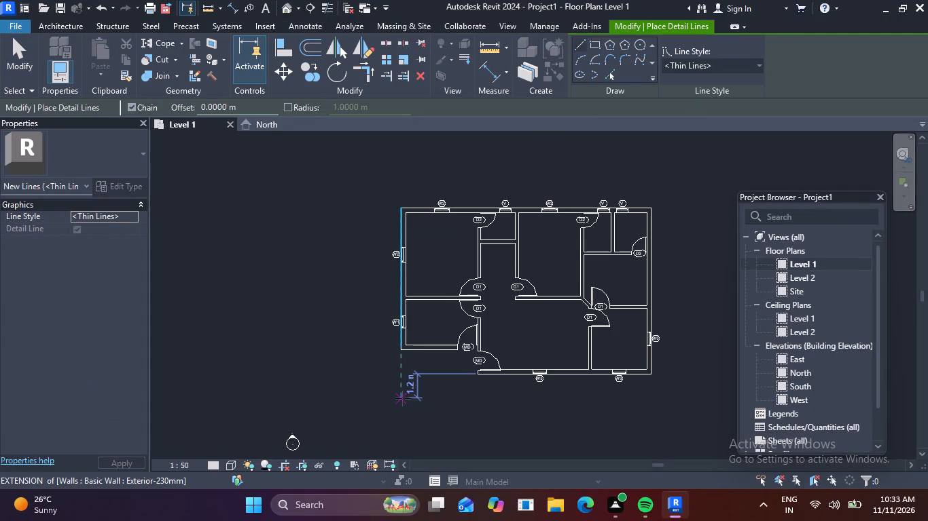
middle_drag(403, 398, 405, 301)
scroll(399, 301, up, 3)
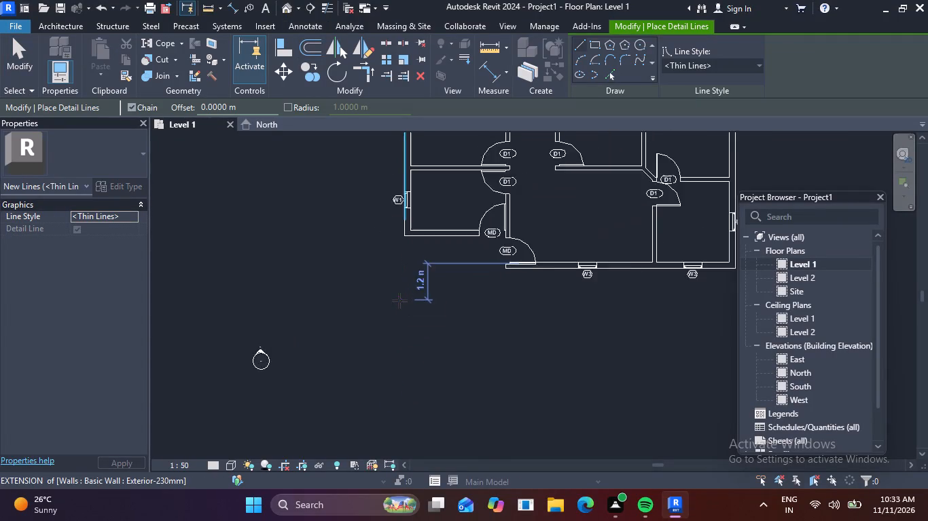
scroll(399, 301, up, 1)
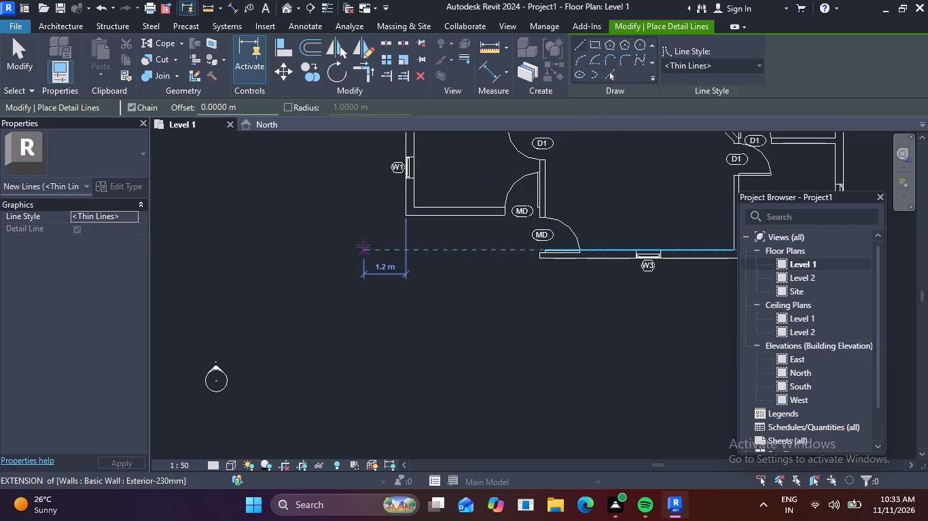
click(407, 216)
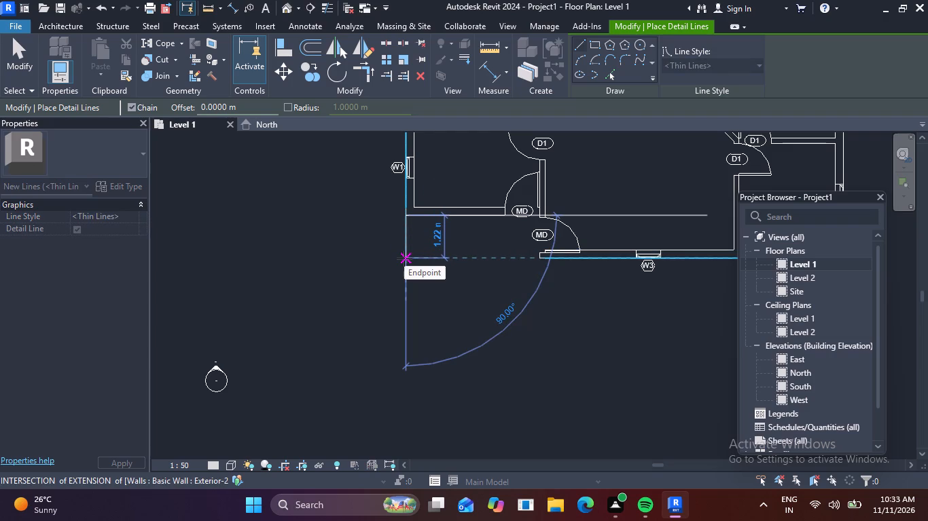
click(404, 258)
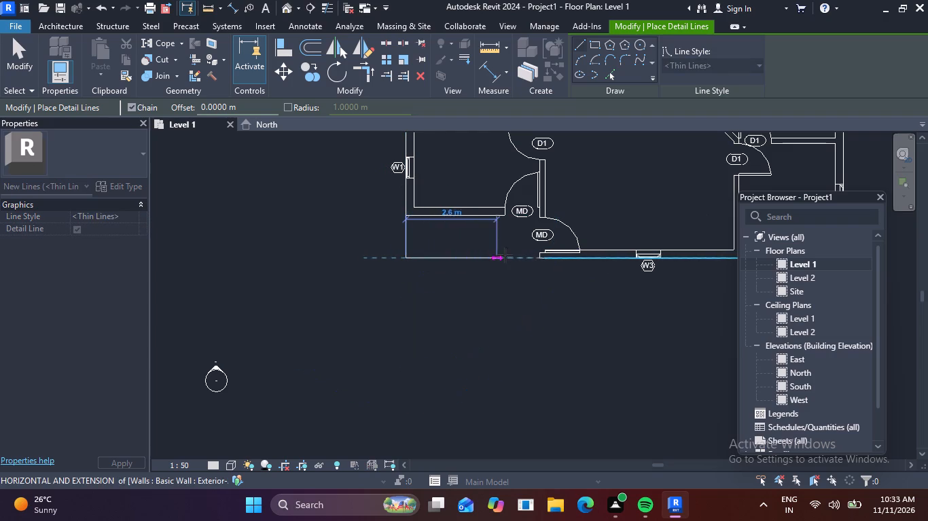
click(537, 258)
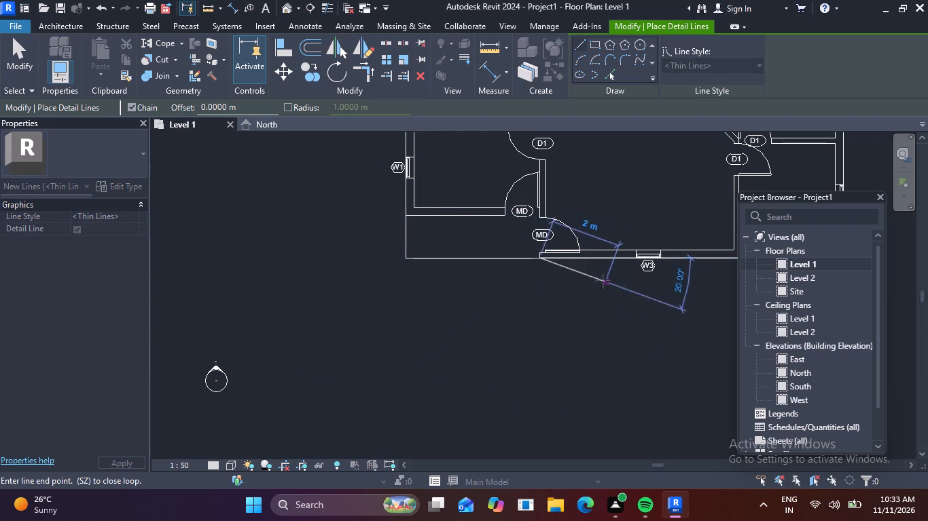
key(Escape)
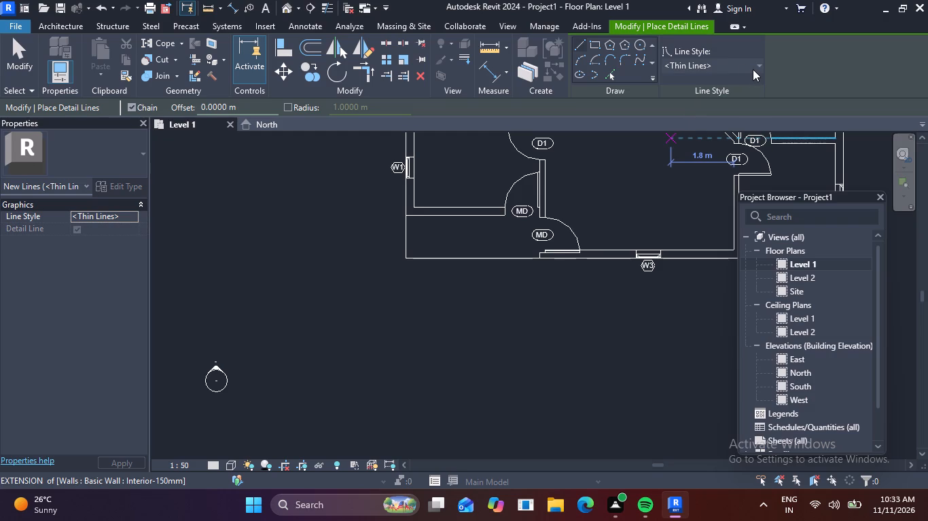
Draw Hidden Lines detail lines outlining three sides of a rectangle south of the entry area, 3 m deep and about 3.83 m wide.
click(753, 68)
click(716, 122)
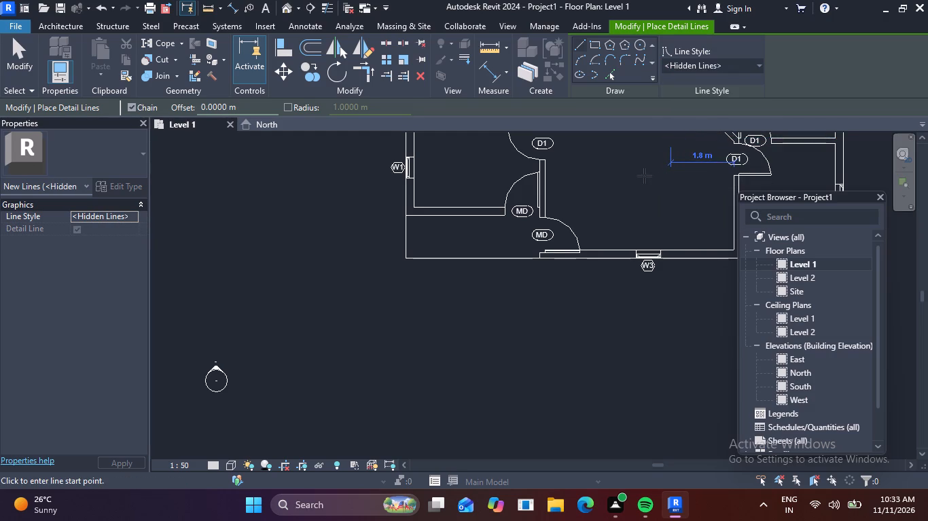
click(408, 256)
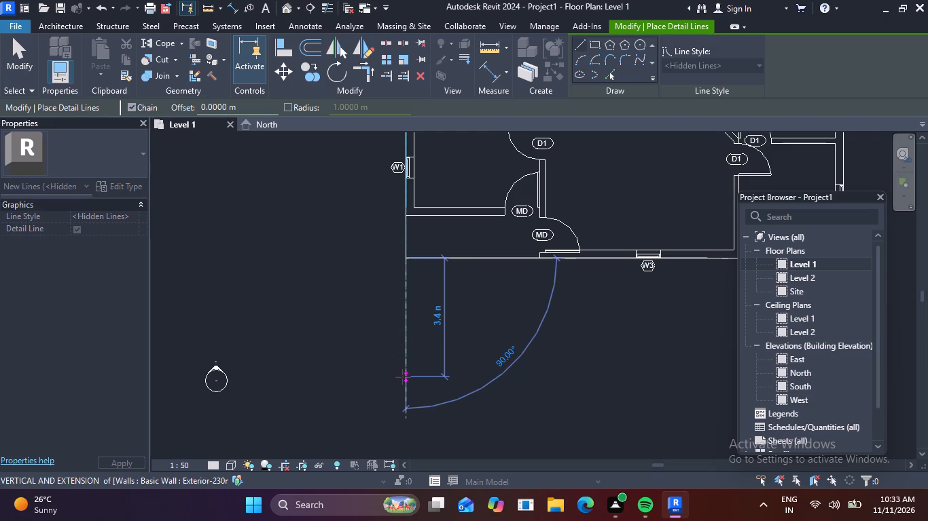
key(3)
key(Return)
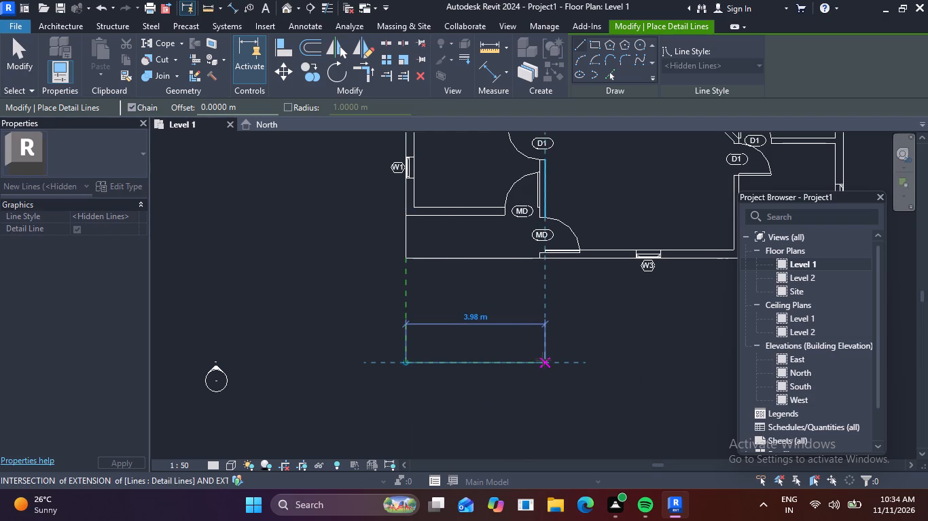
click(541, 360)
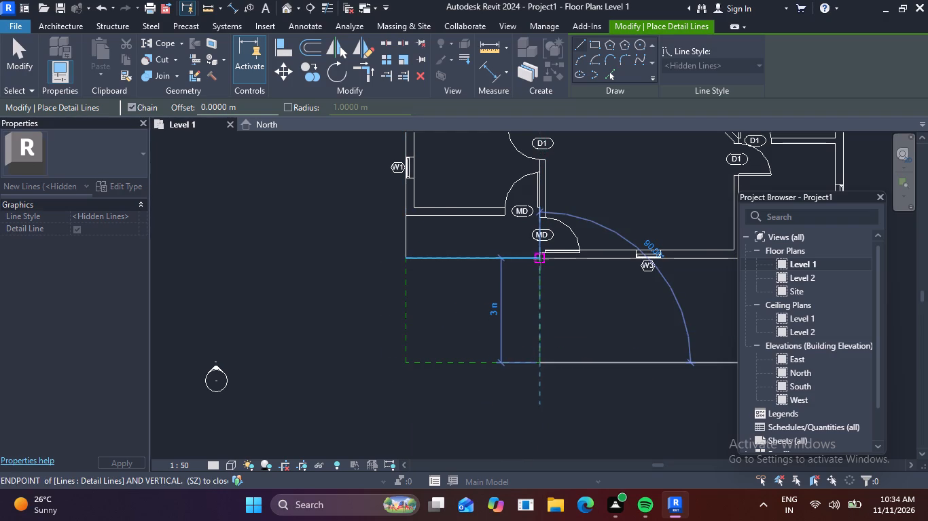
click(541, 260)
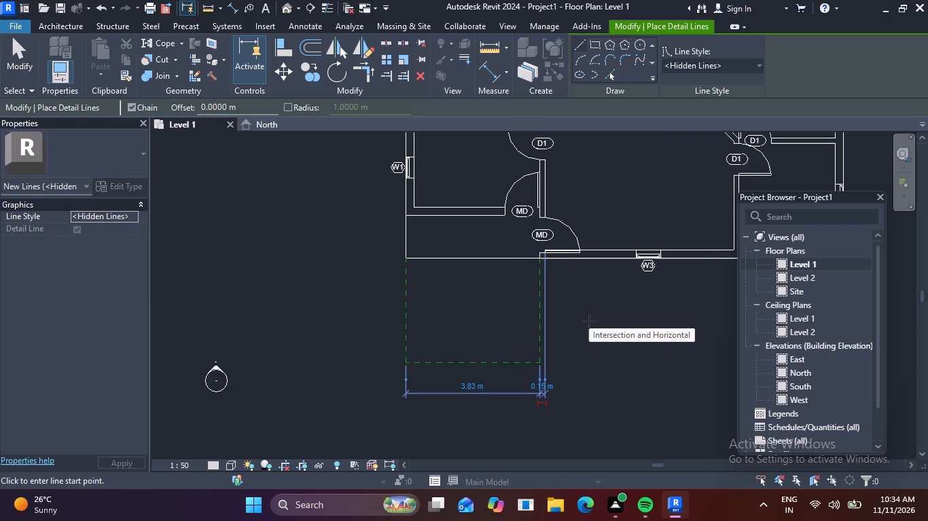
Offset copies of the three hidden detail lines south of the entry inward by 0.3 m.
key(Escape)
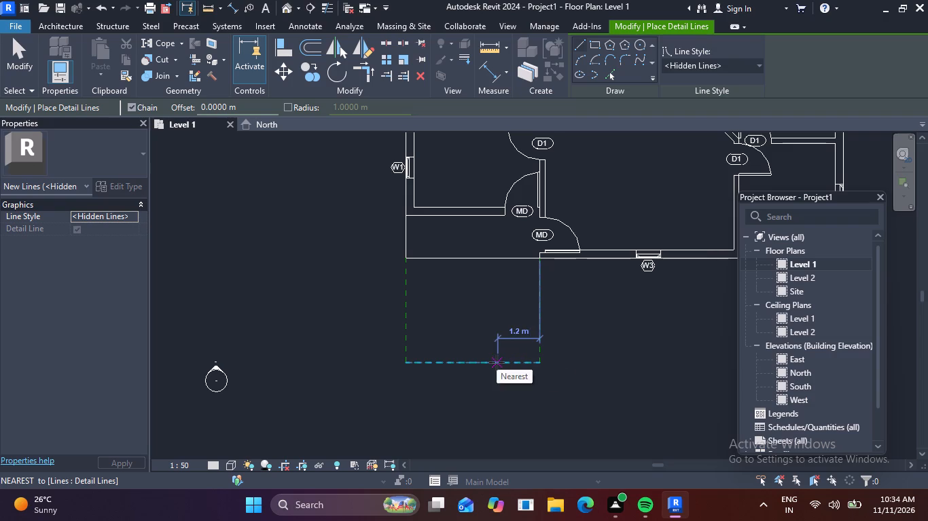
key(Escape)
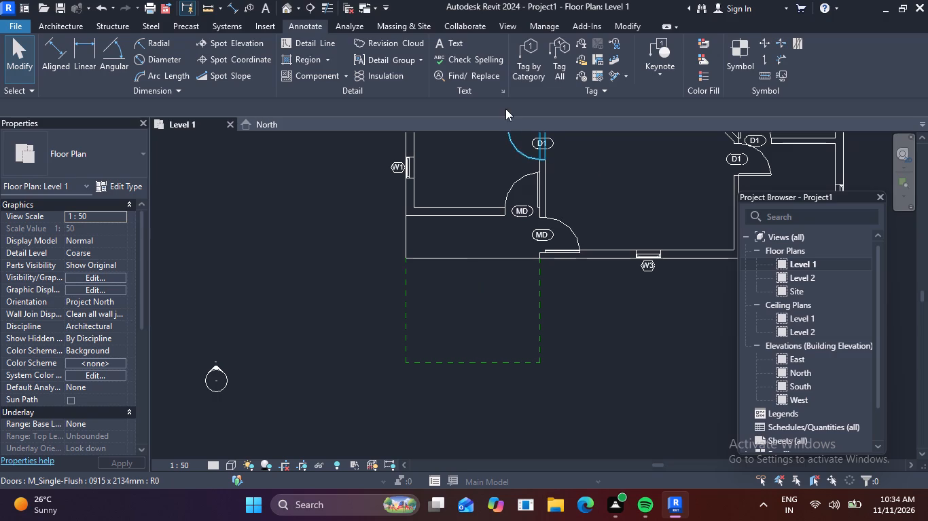
click(626, 21)
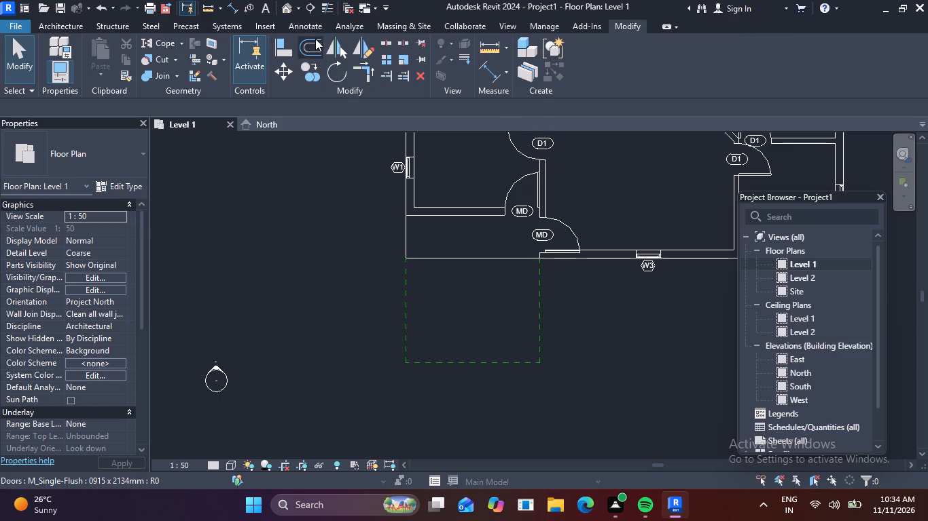
click(315, 39)
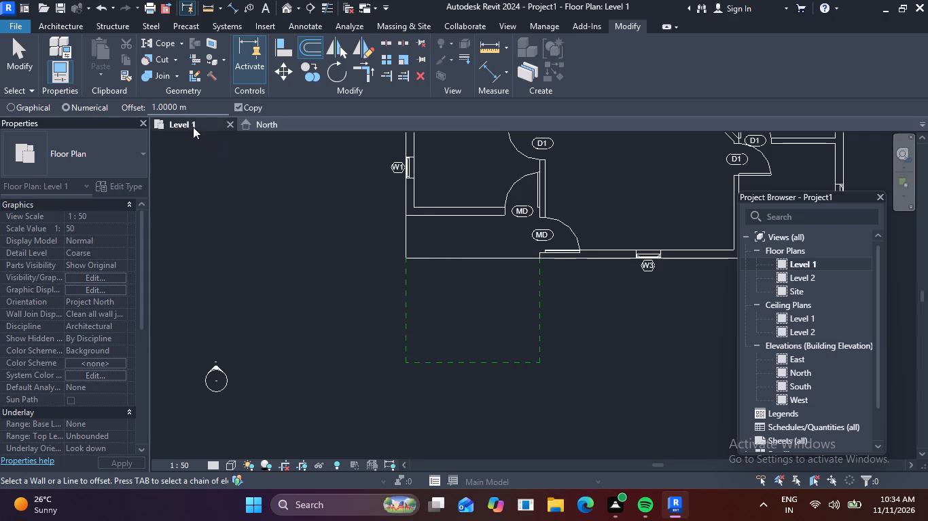
drag(190, 106, 59, 96)
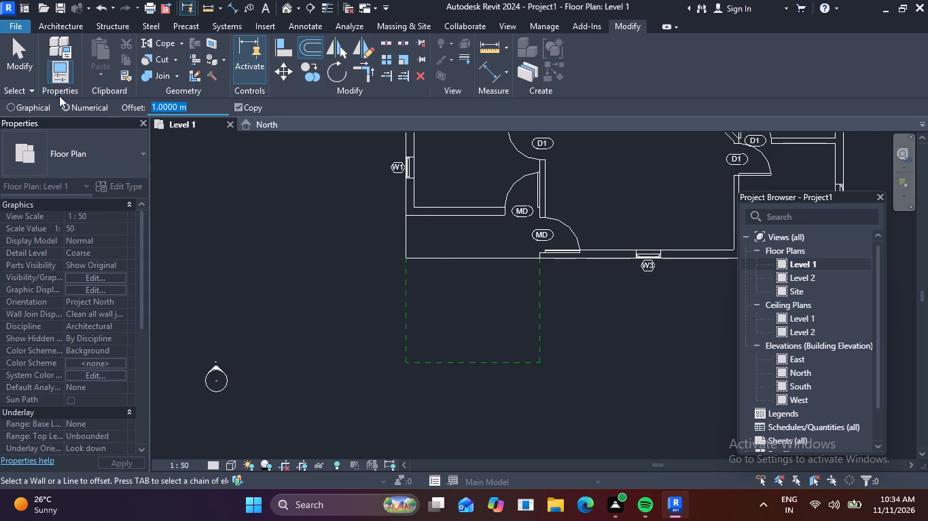
key(BackSpace)
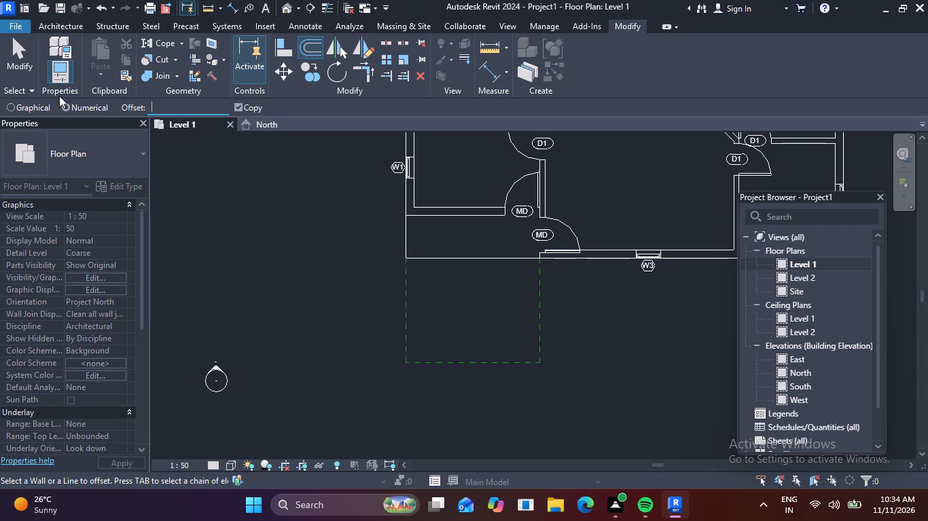
text(,3)
key(Return)
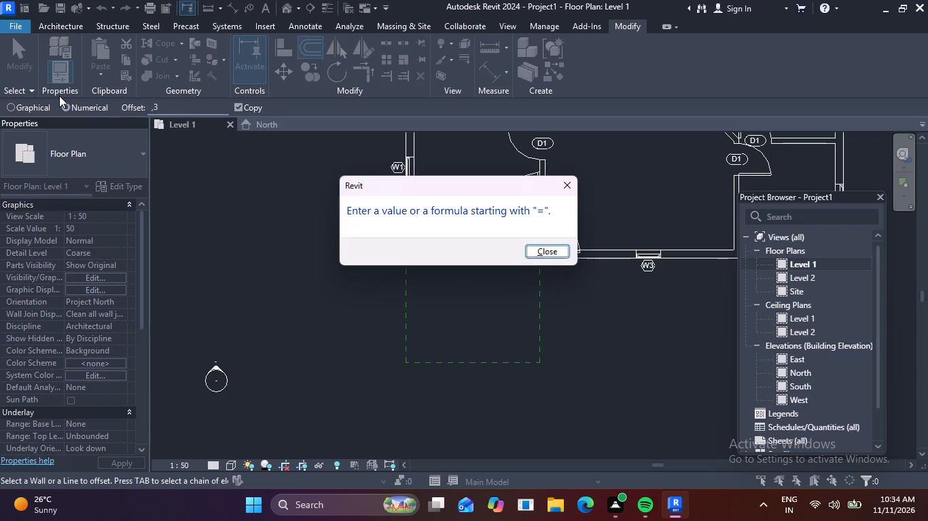
click(554, 248)
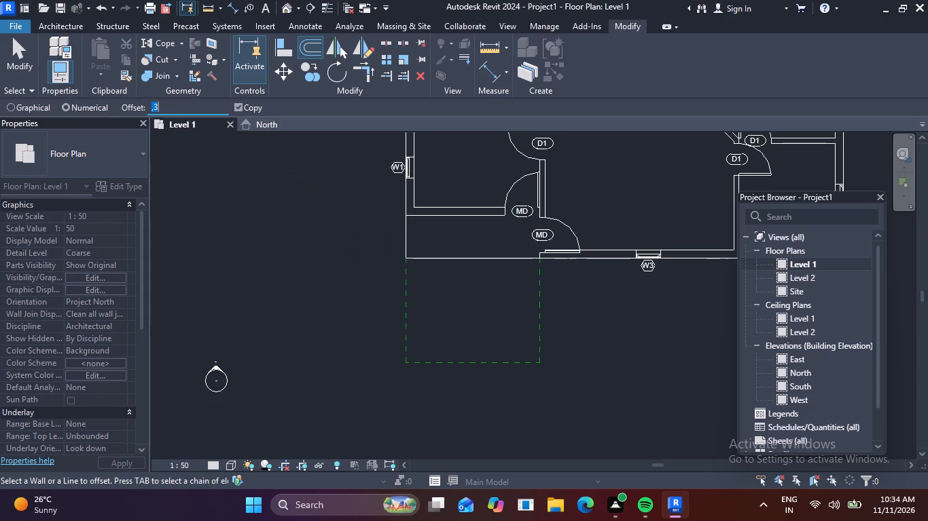
key(BackSpace)
text(.3)
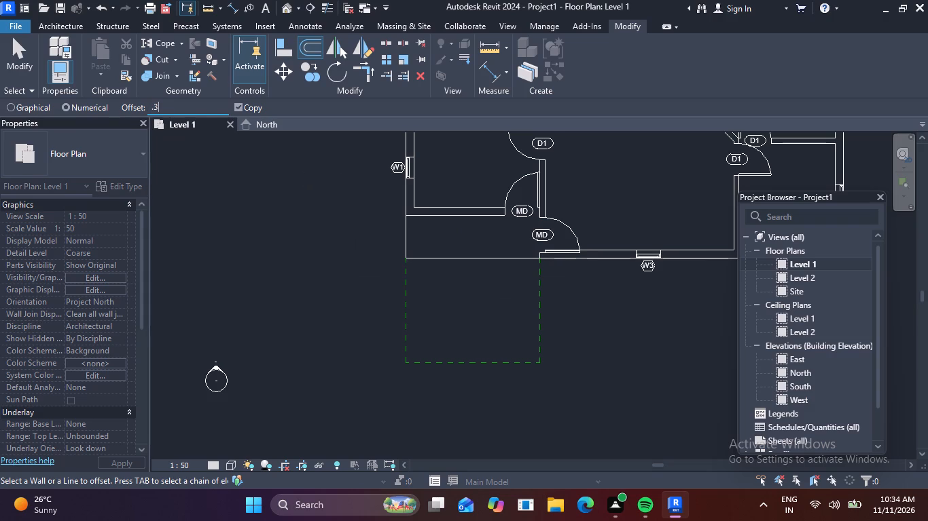
key(Return)
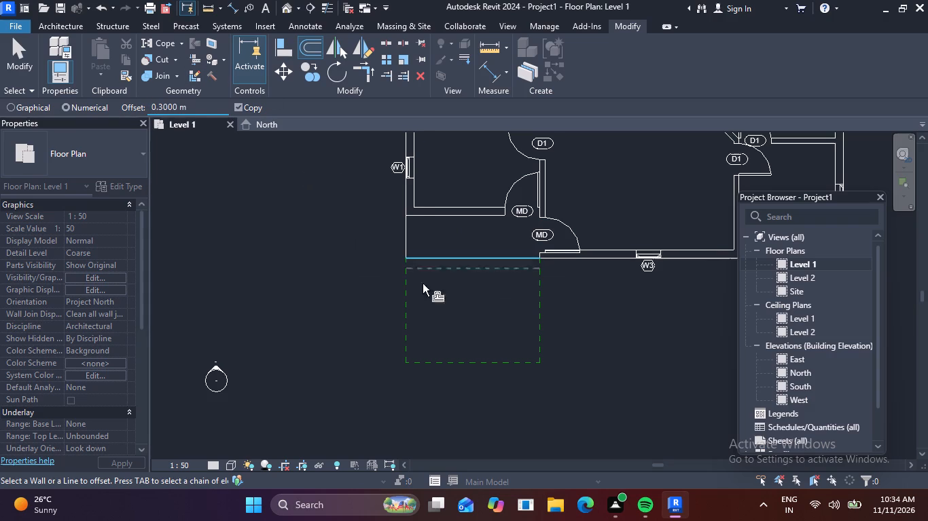
click(408, 323)
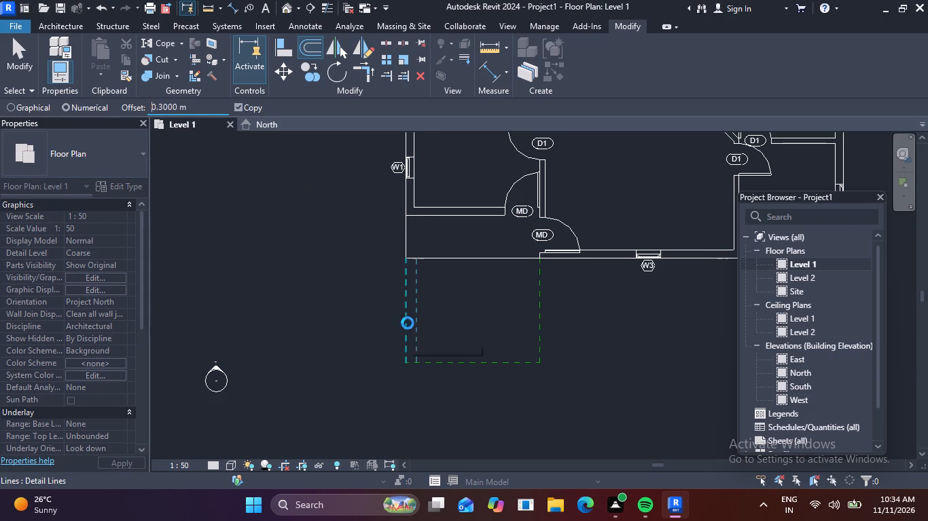
click(474, 359)
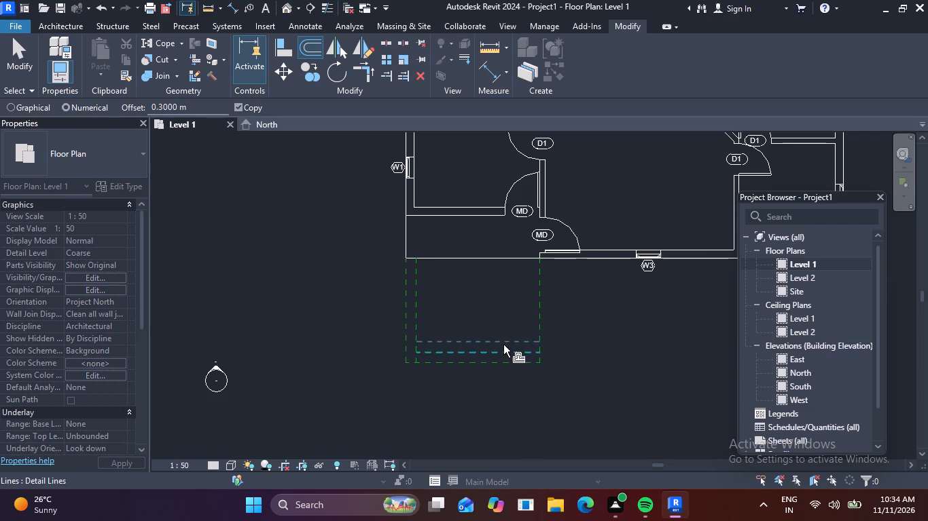
click(537, 328)
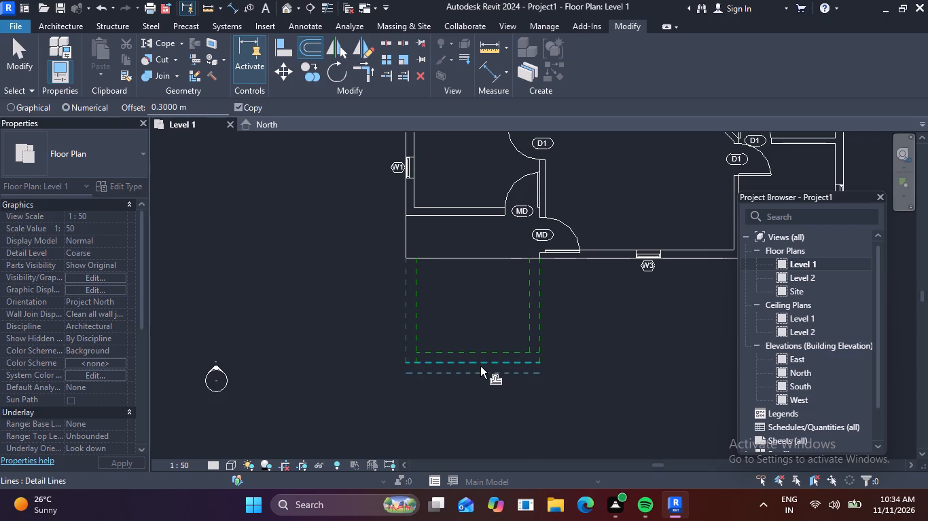
key(Escape)
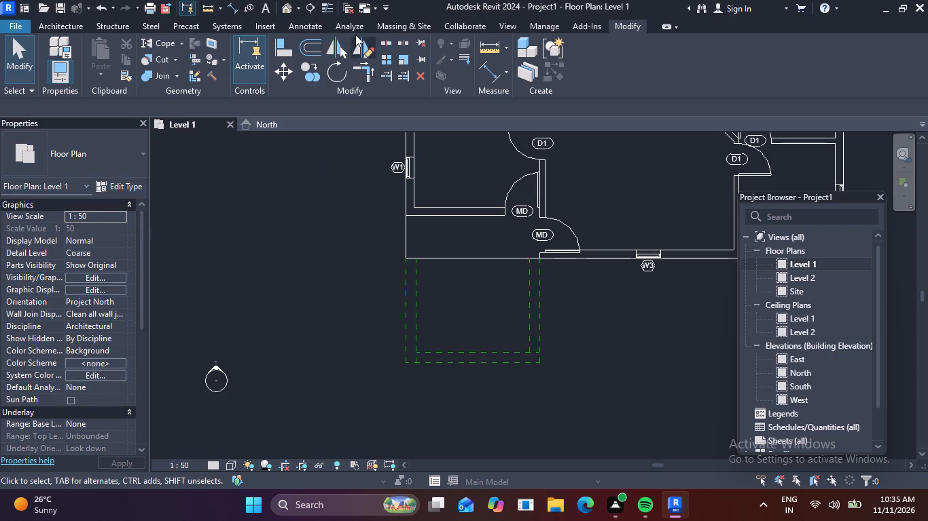
Draw 0.3 m square Medium Lines detail rectangles at the two south corners of the hidden-line outline.
click(305, 27)
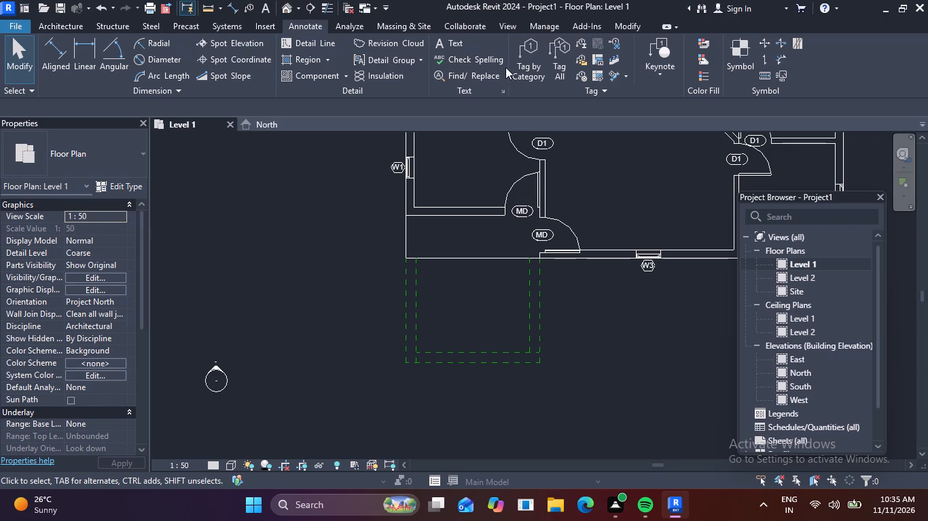
click(306, 43)
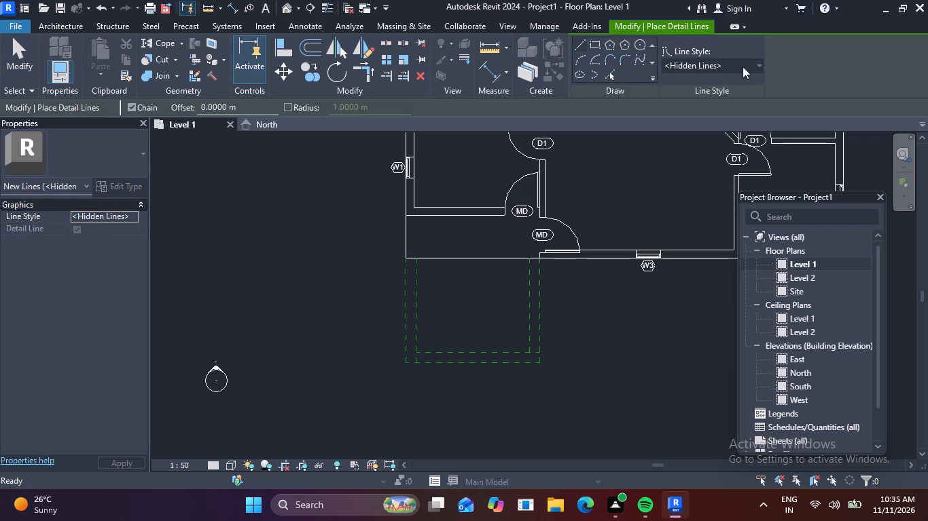
click(753, 65)
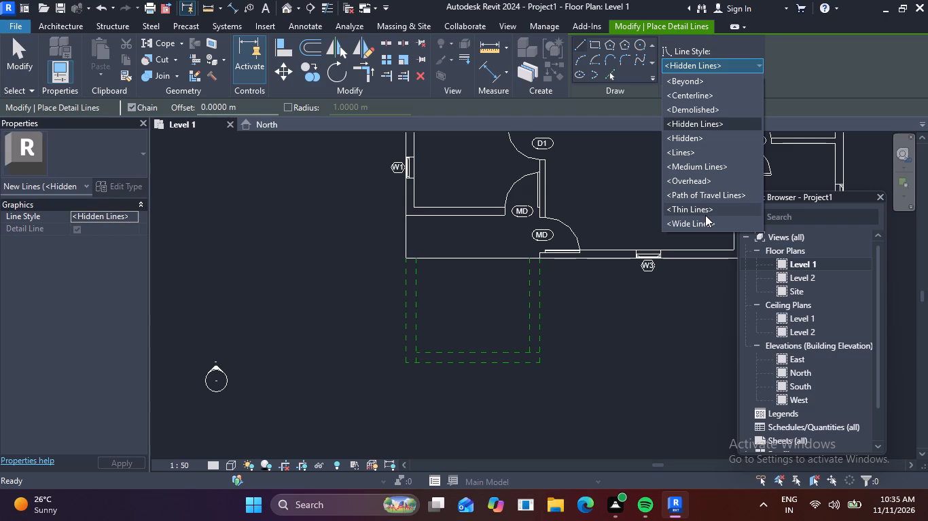
click(693, 167)
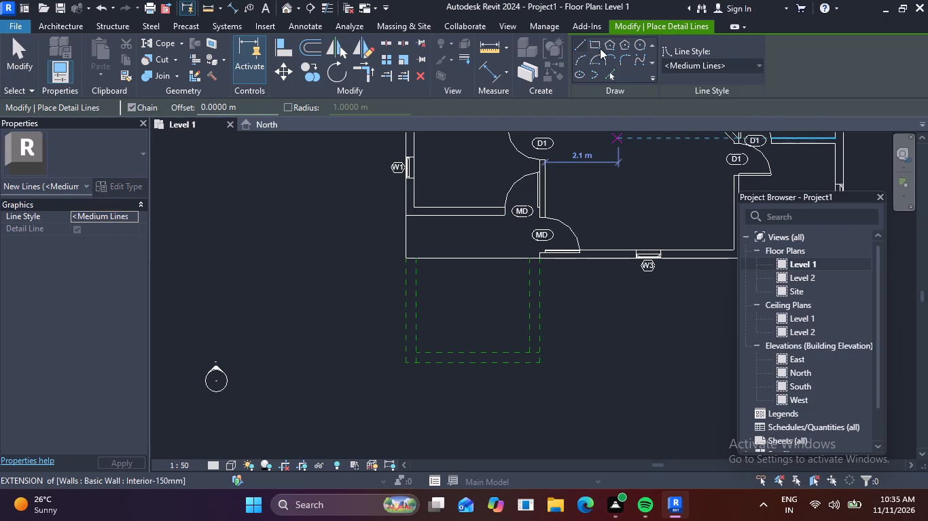
click(596, 43)
scroll(406, 378, up, 5)
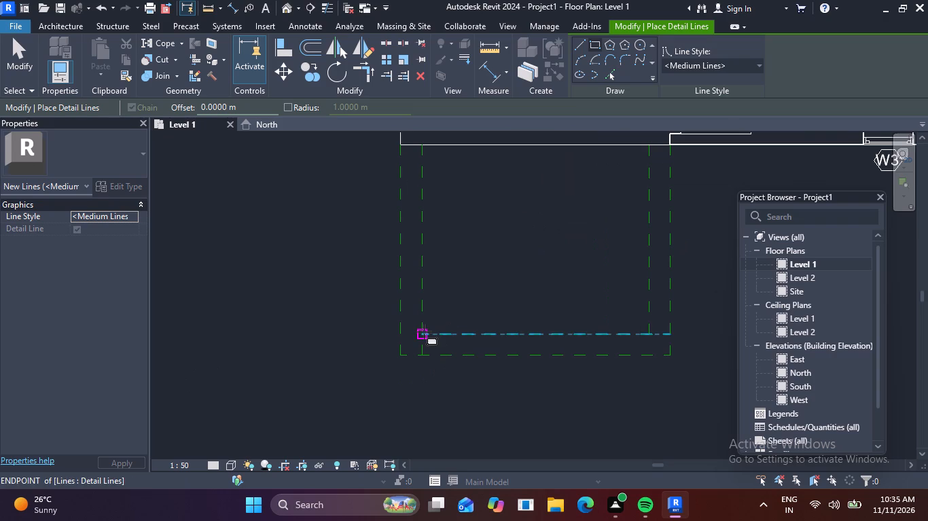
click(424, 332)
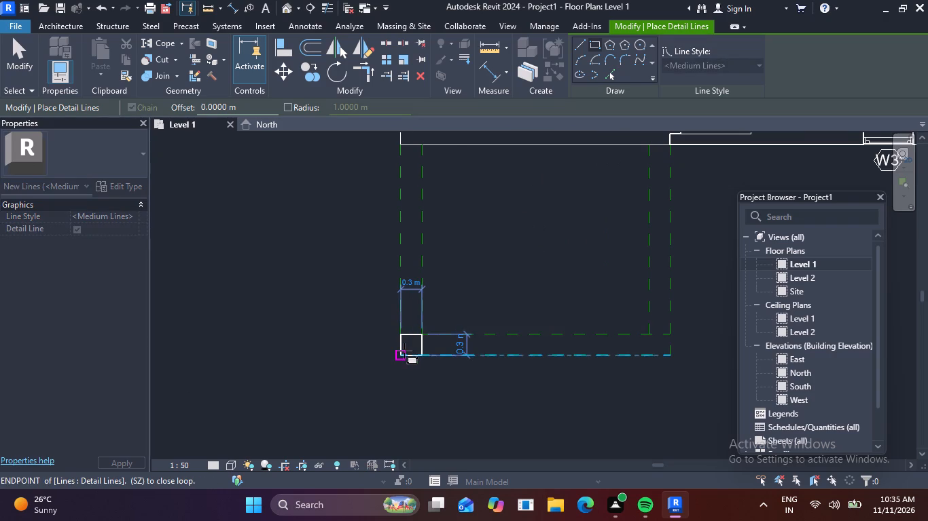
click(404, 351)
click(652, 332)
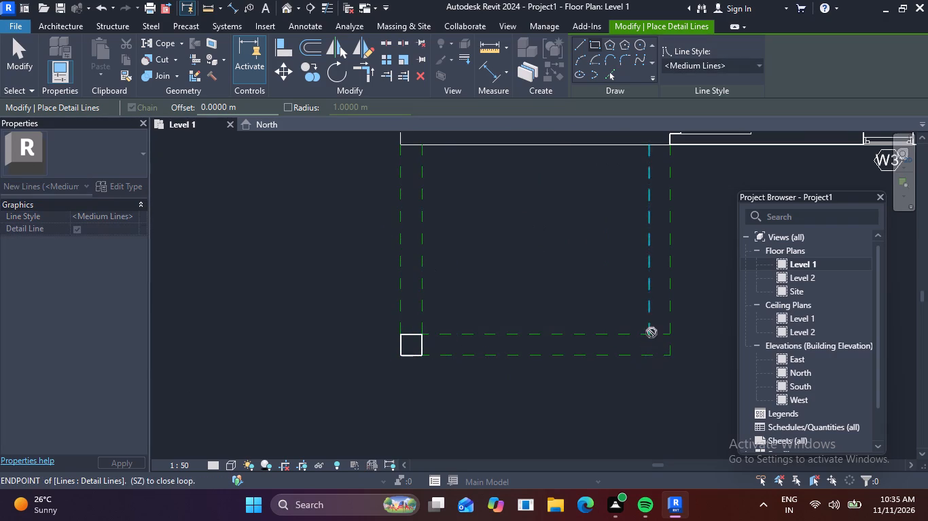
click(668, 351)
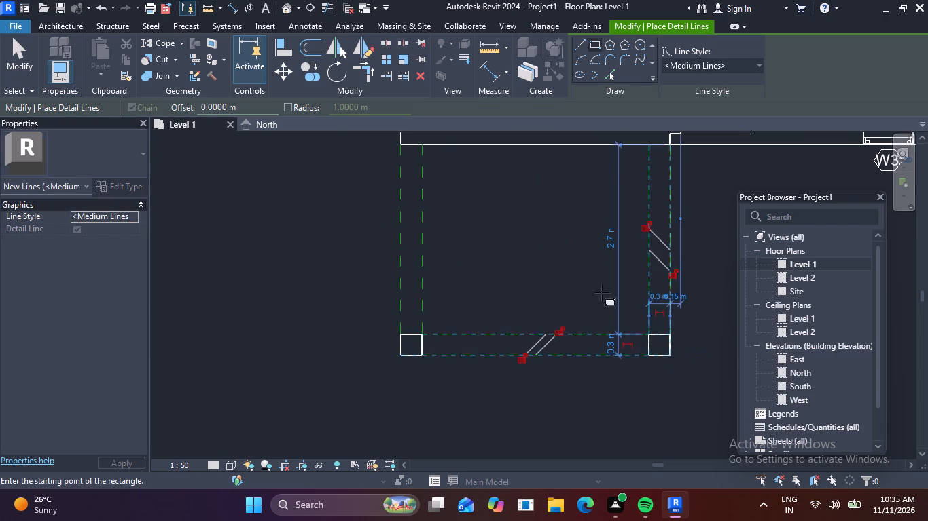
Draw a Medium Lines detail rectangle 0.3 m wide and about 0.43 m deep inside the entry area's southwest corner.
scroll(520, 245, down, 1)
middle_drag(524, 249, 539, 381)
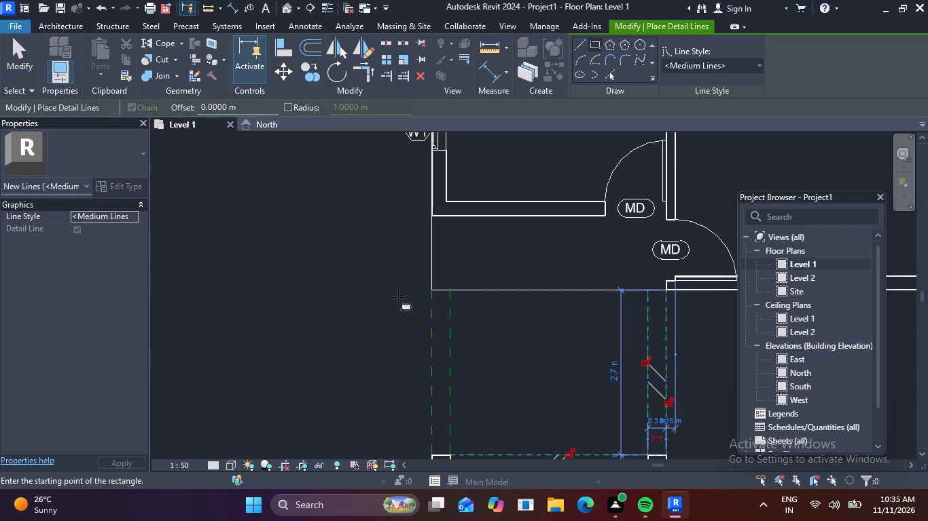
click(430, 291)
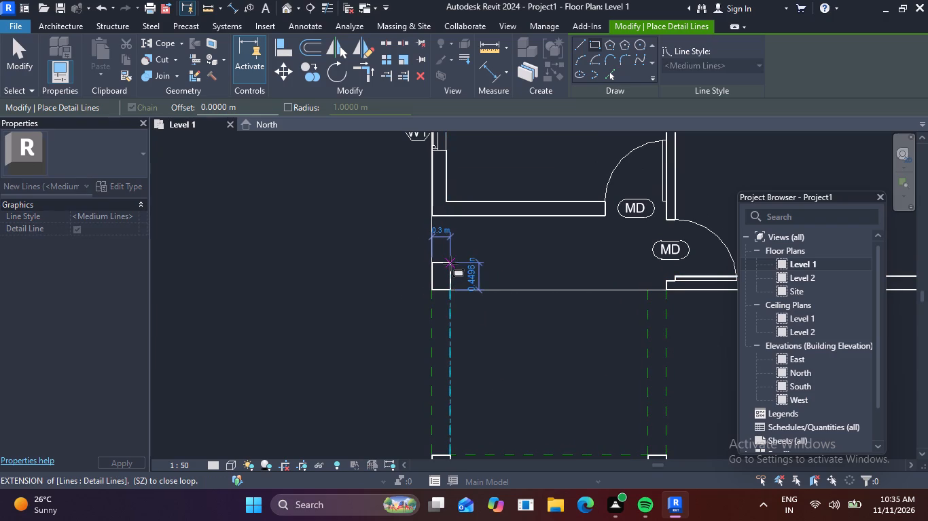
click(450, 264)
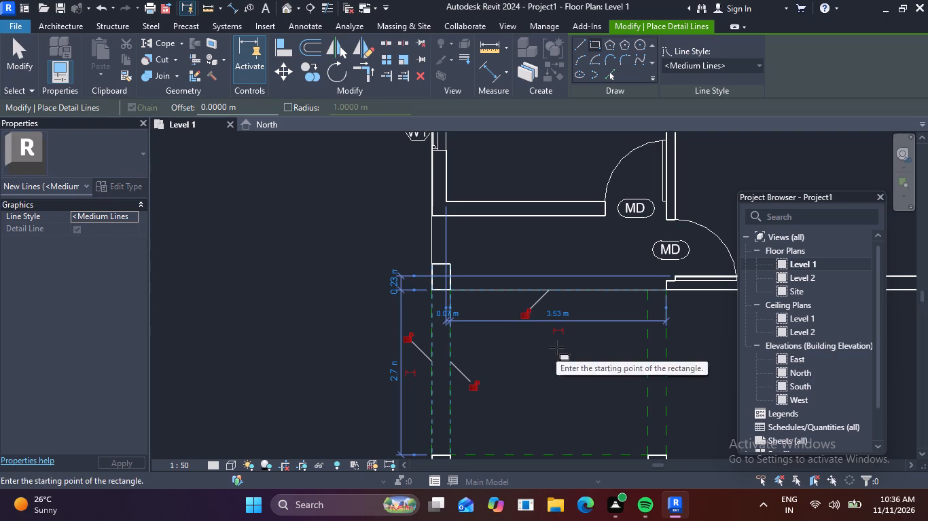
key(Escape)
scroll(444, 275, up, 4)
key(Escape)
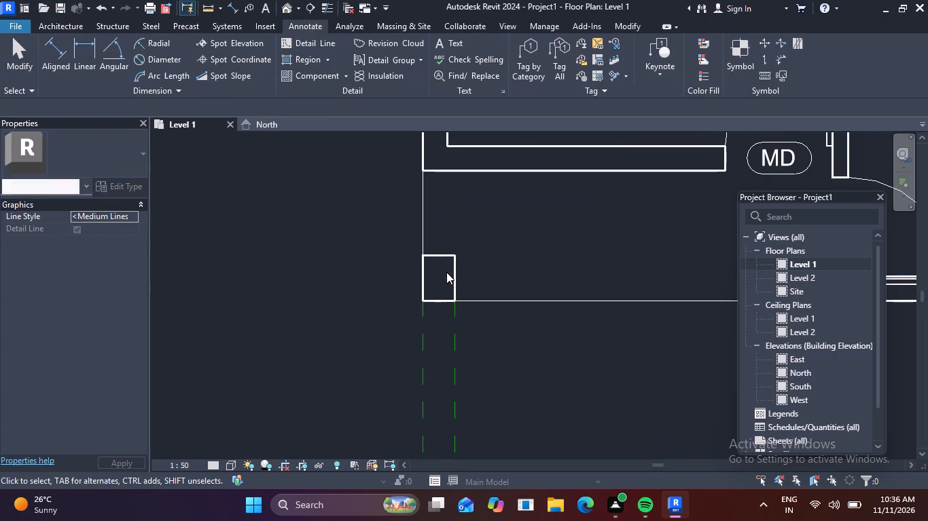
Set the distance of the entry corner rectangle's north edge from its south edge to 0.3 m.
click(441, 256)
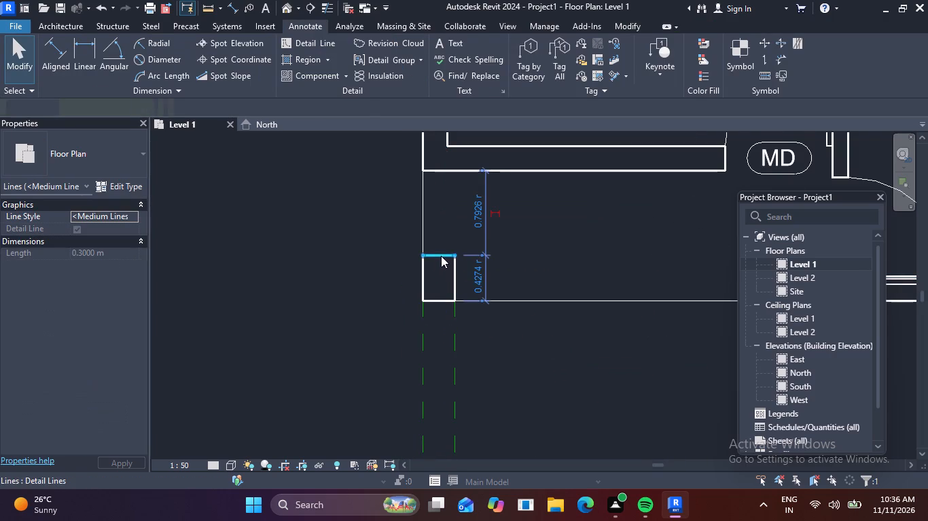
click(482, 278)
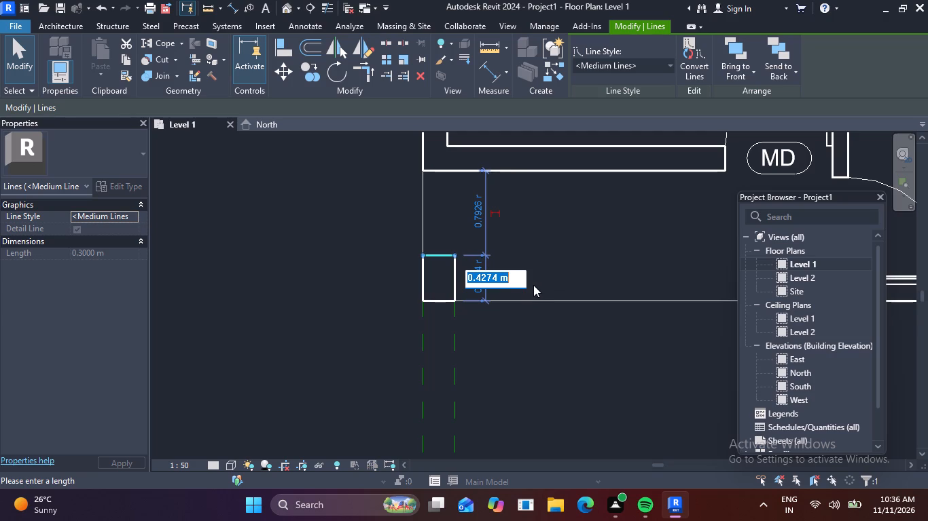
key(BackSpace)
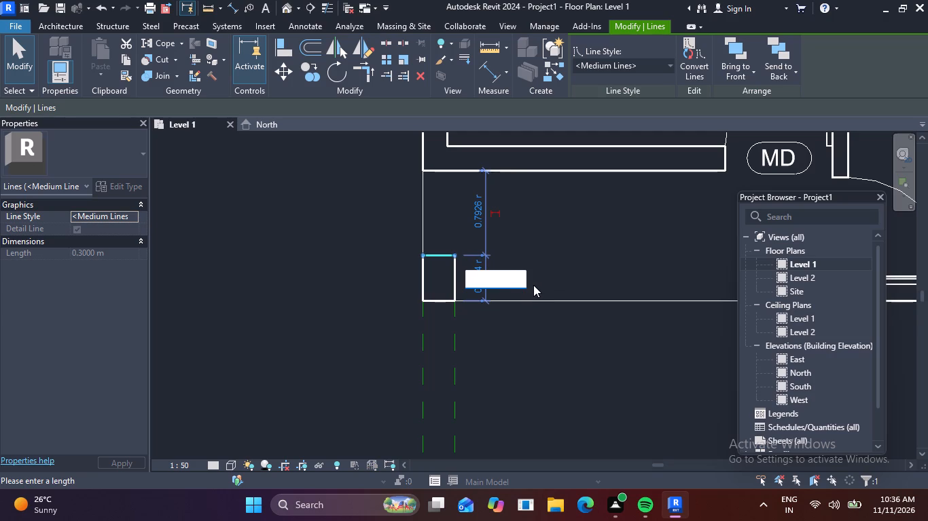
text(.3)
key(Return)
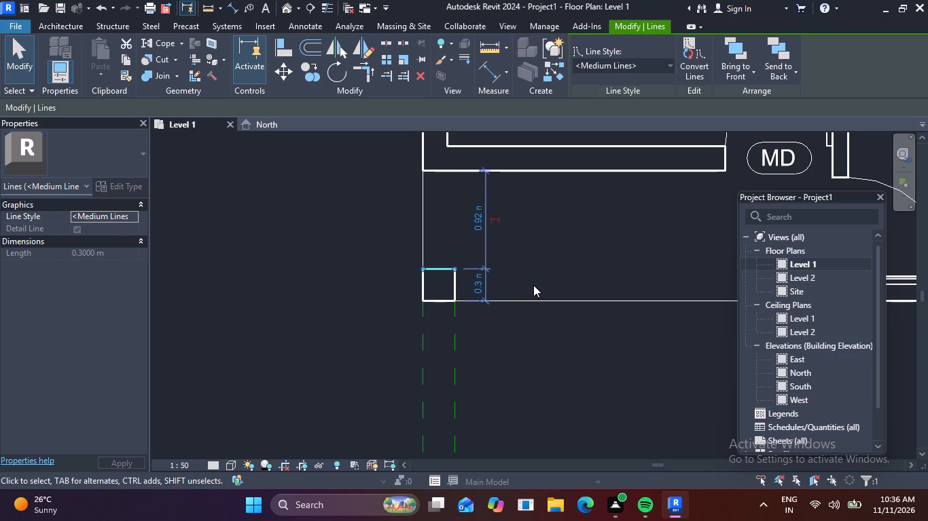
key(Escape)
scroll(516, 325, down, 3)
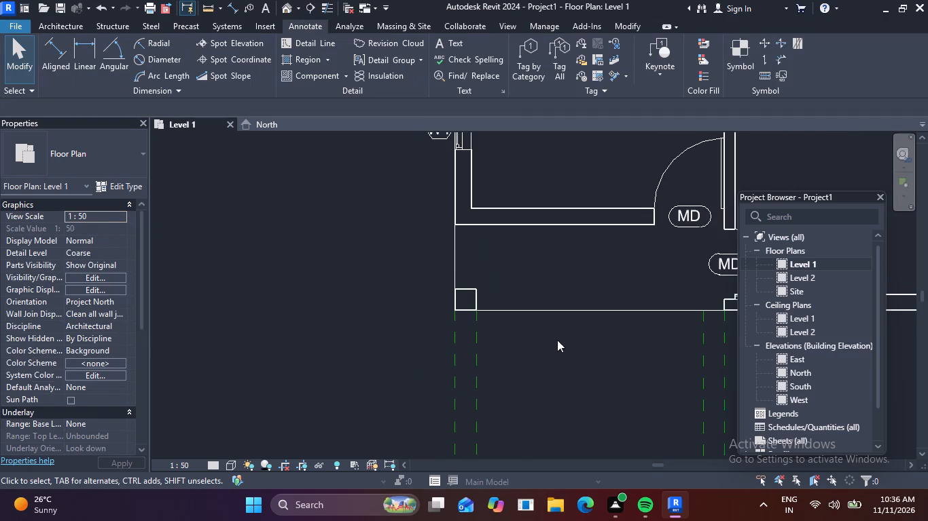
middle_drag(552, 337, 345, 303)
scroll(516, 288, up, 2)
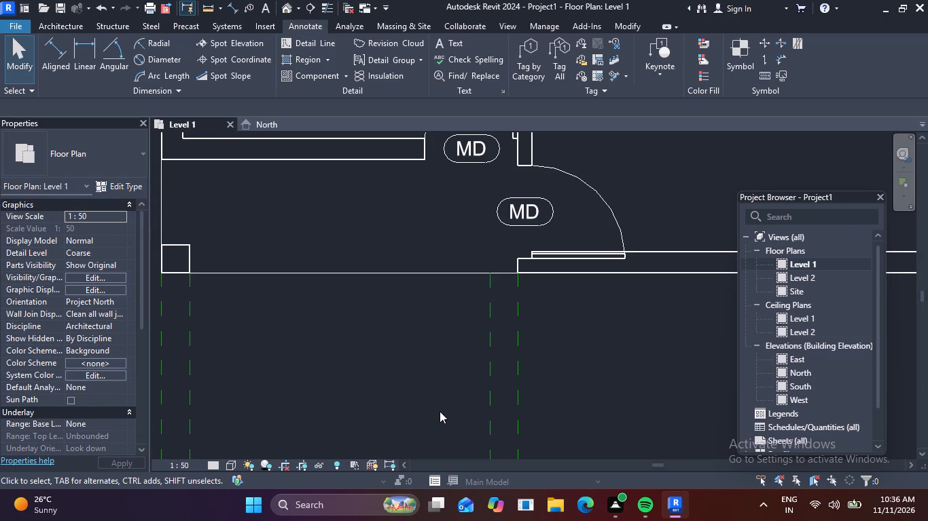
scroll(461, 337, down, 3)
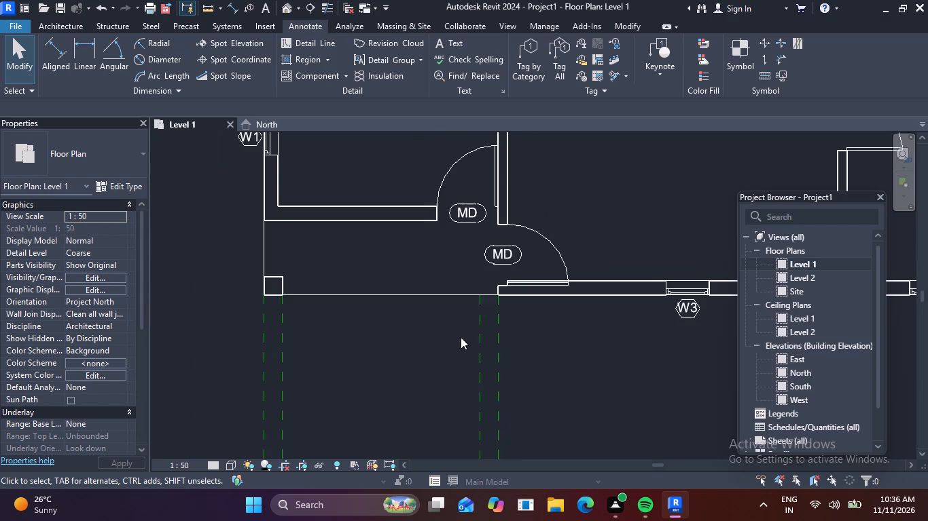
Examine the entry, the hidden-line front outline with its square columns, and the south side of the plan.
middle_drag(480, 326, 463, 405)
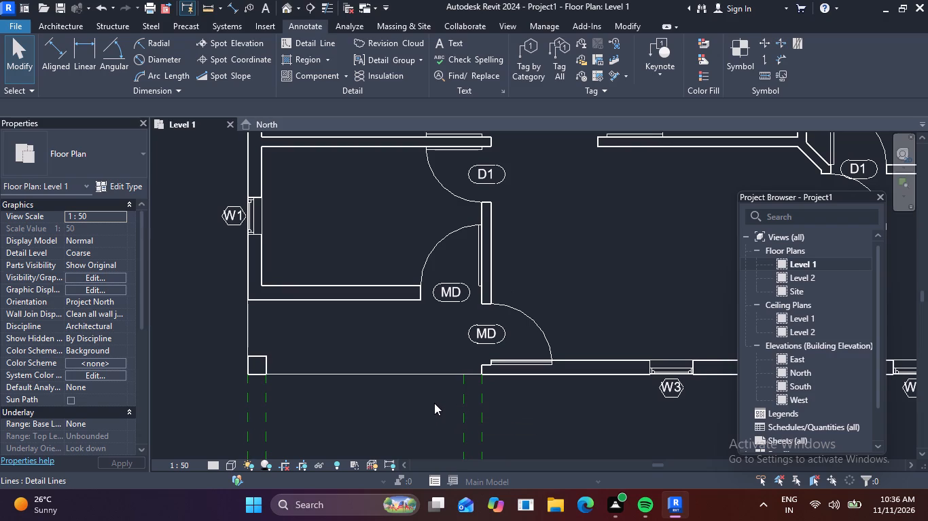
scroll(434, 403, down, 2)
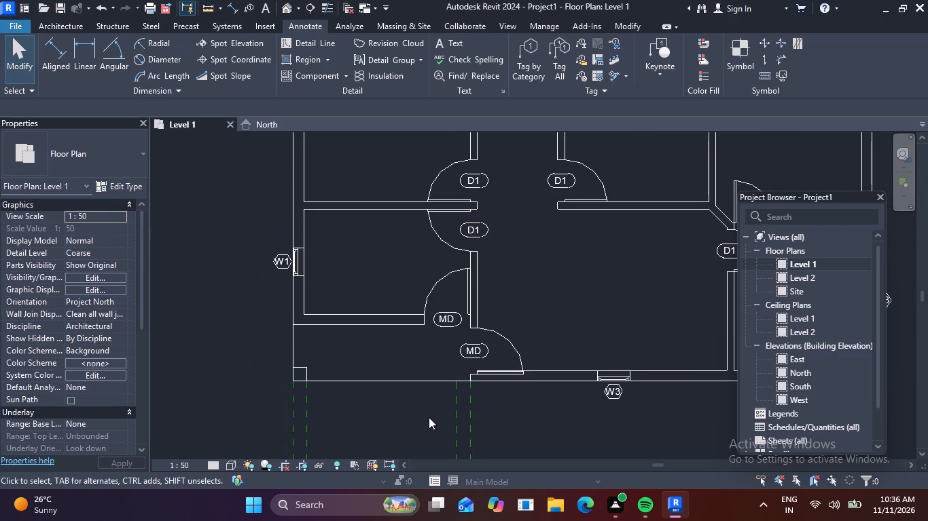
middle_drag(438, 390, 457, 301)
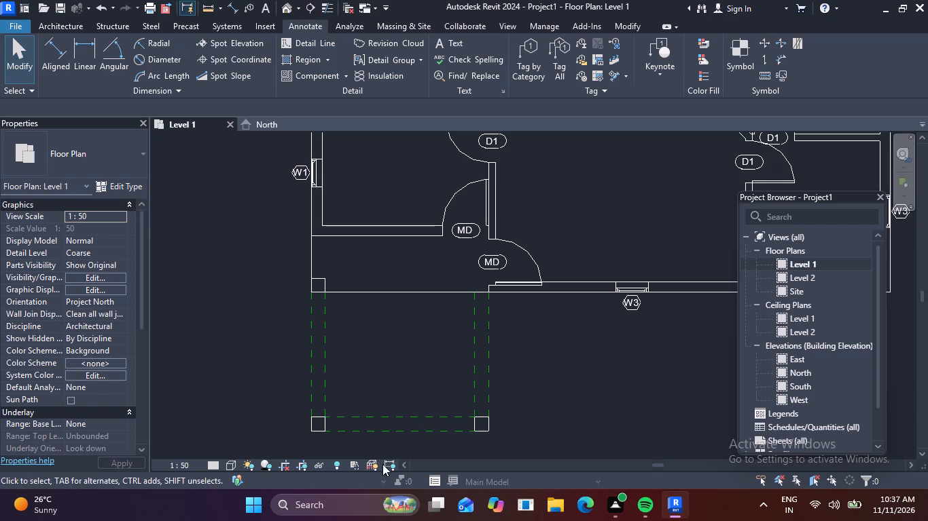
scroll(535, 444, down, 2)
middle_drag(594, 393, 485, 368)
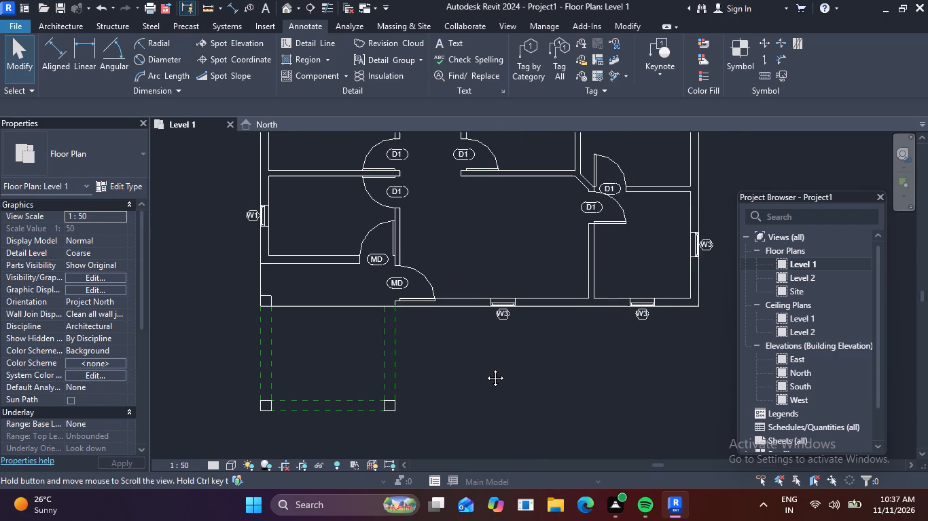
middle_drag(485, 368, 484, 368)
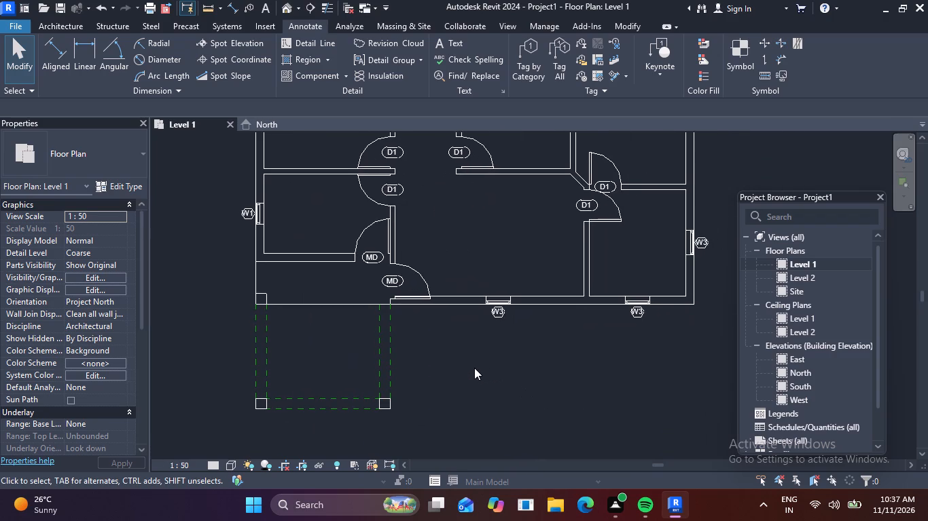
scroll(549, 322, down, 2)
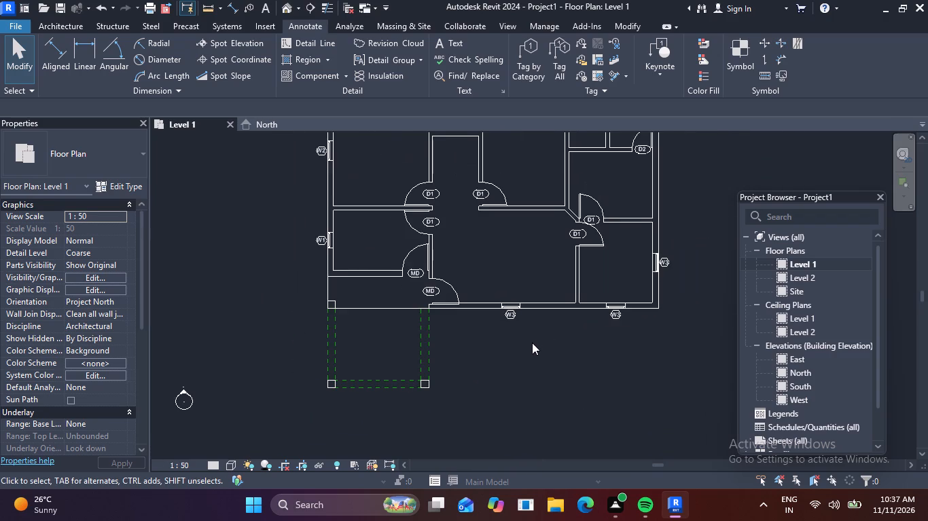
middle_drag(532, 343, 489, 332)
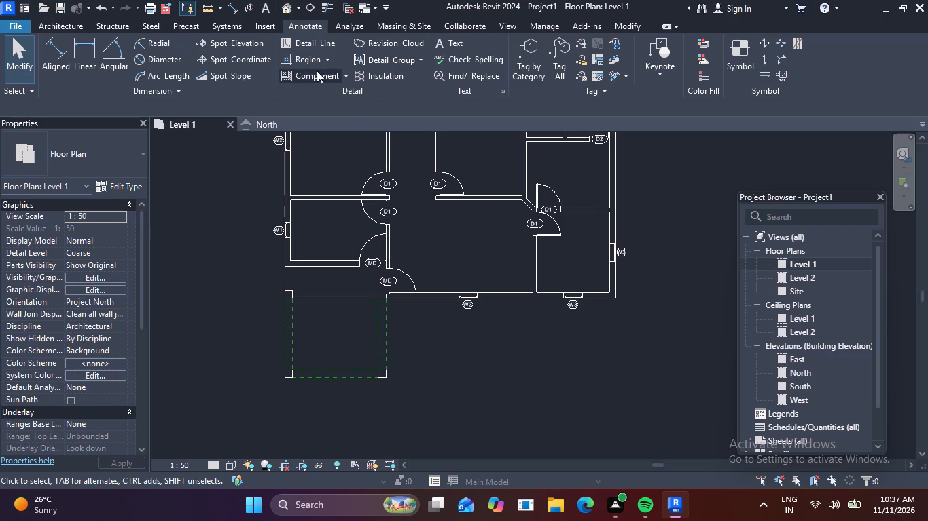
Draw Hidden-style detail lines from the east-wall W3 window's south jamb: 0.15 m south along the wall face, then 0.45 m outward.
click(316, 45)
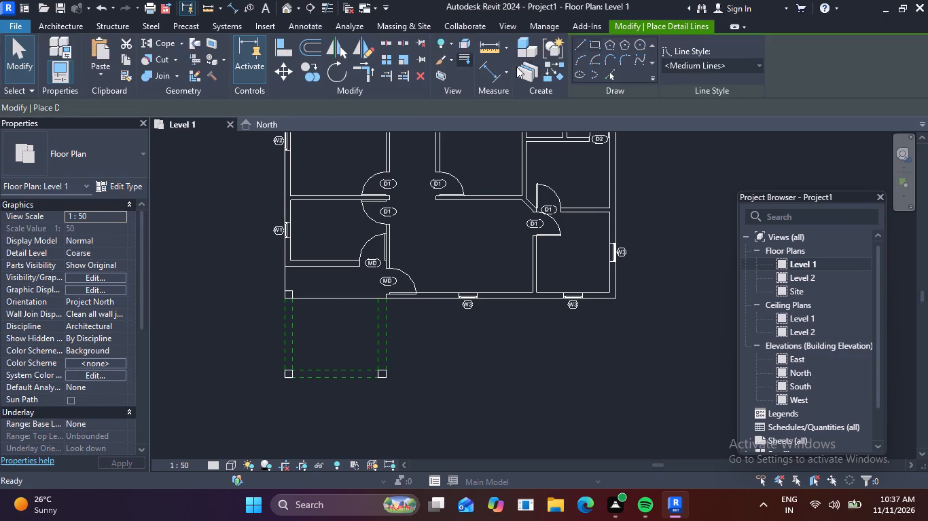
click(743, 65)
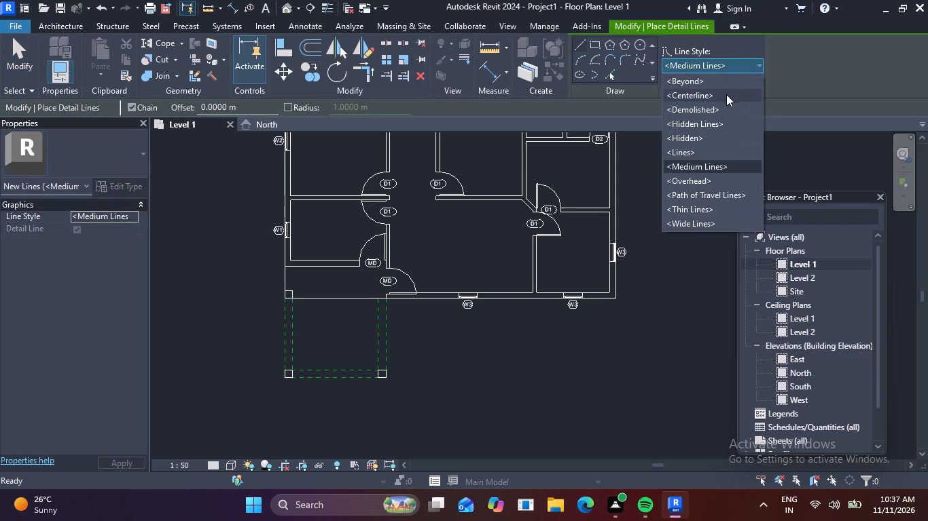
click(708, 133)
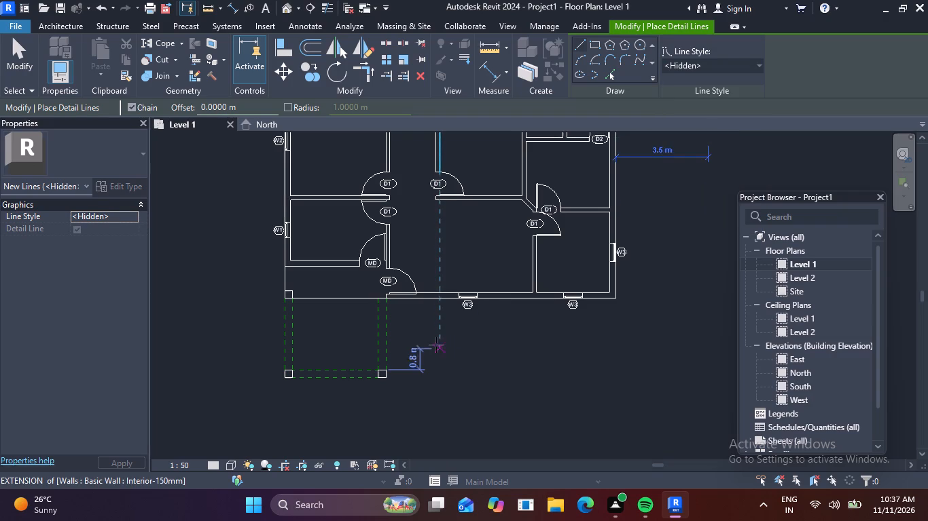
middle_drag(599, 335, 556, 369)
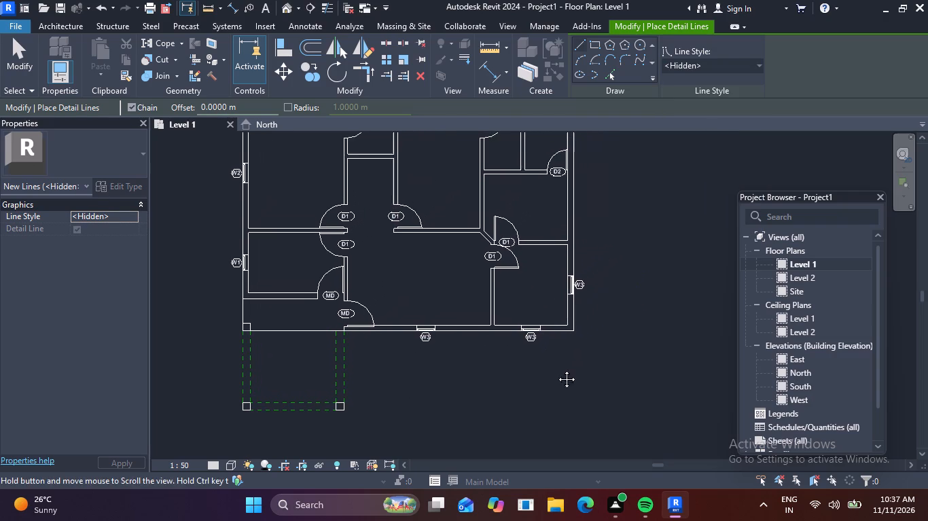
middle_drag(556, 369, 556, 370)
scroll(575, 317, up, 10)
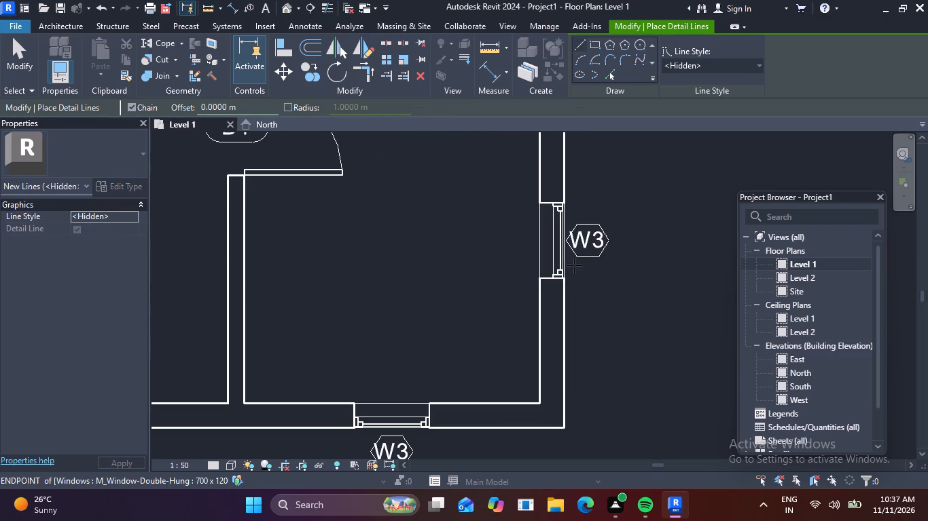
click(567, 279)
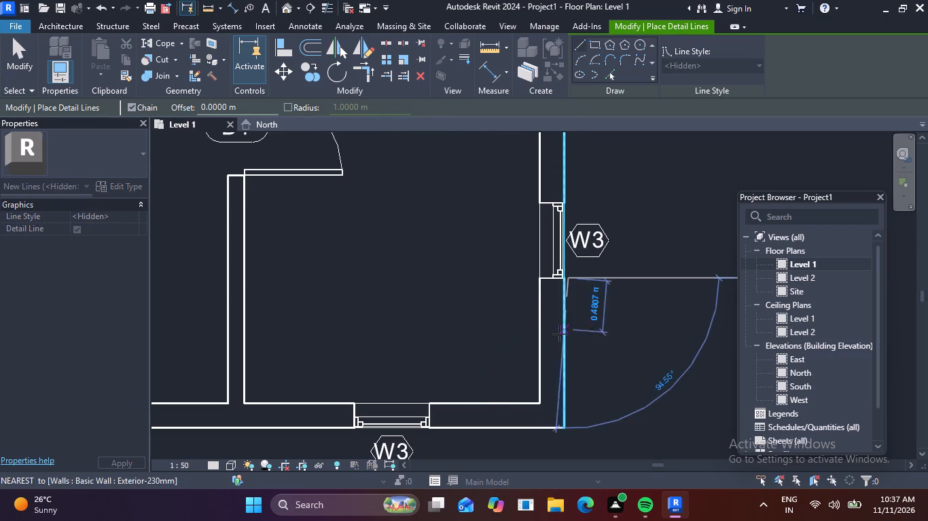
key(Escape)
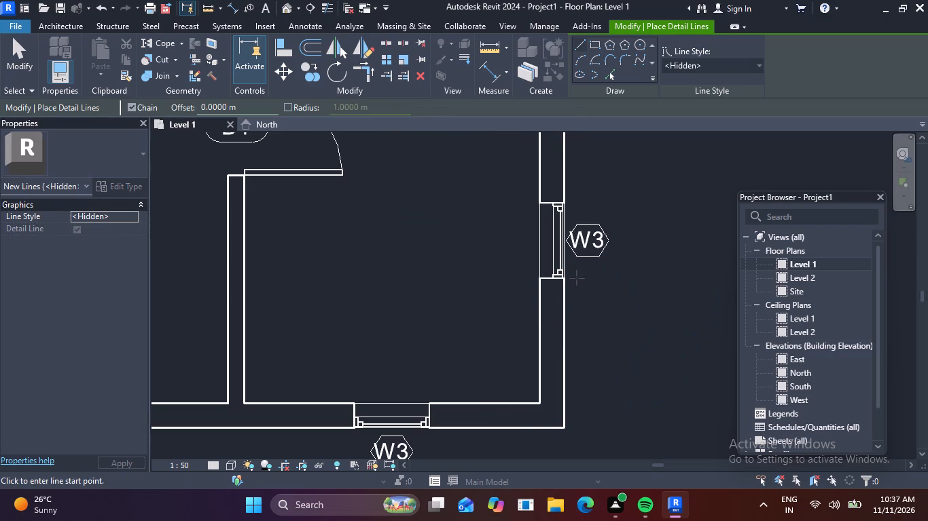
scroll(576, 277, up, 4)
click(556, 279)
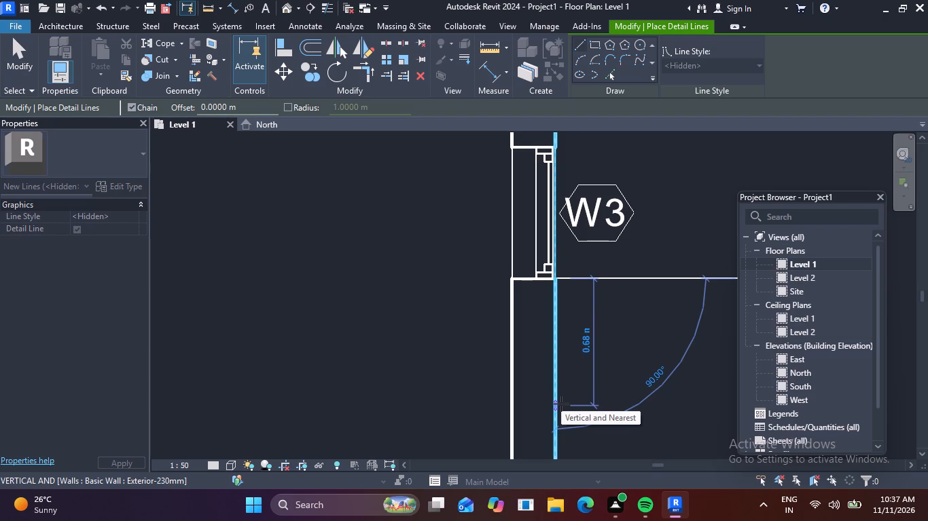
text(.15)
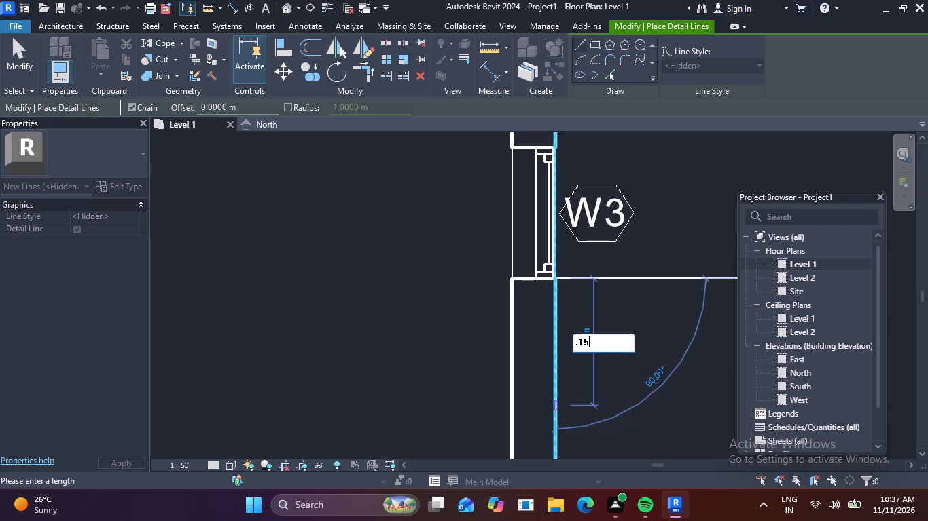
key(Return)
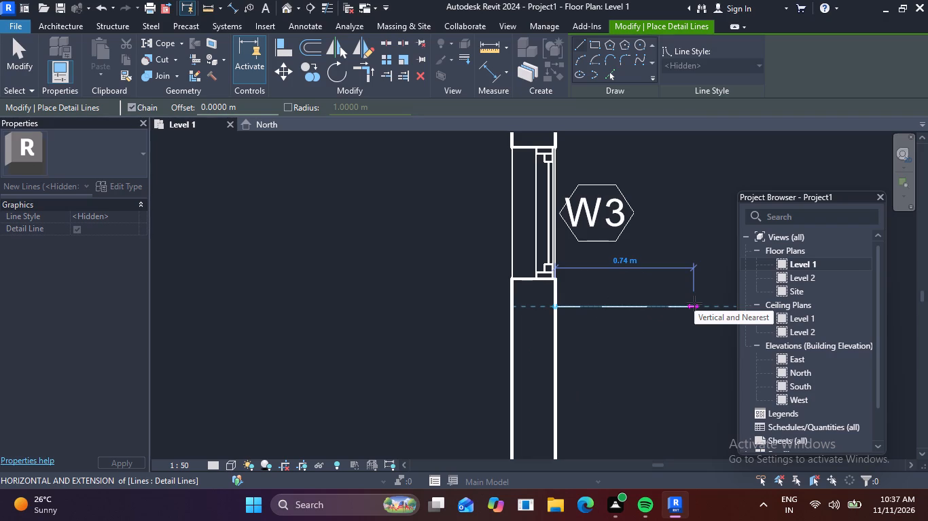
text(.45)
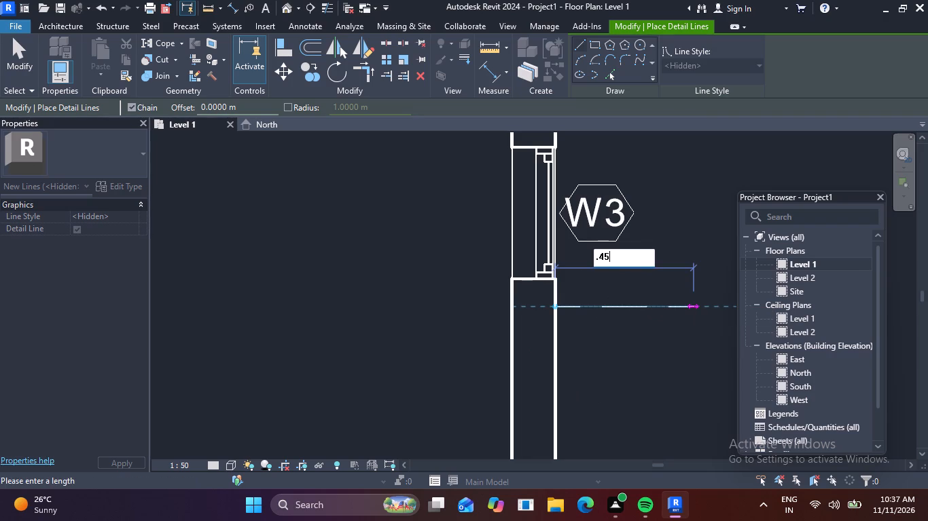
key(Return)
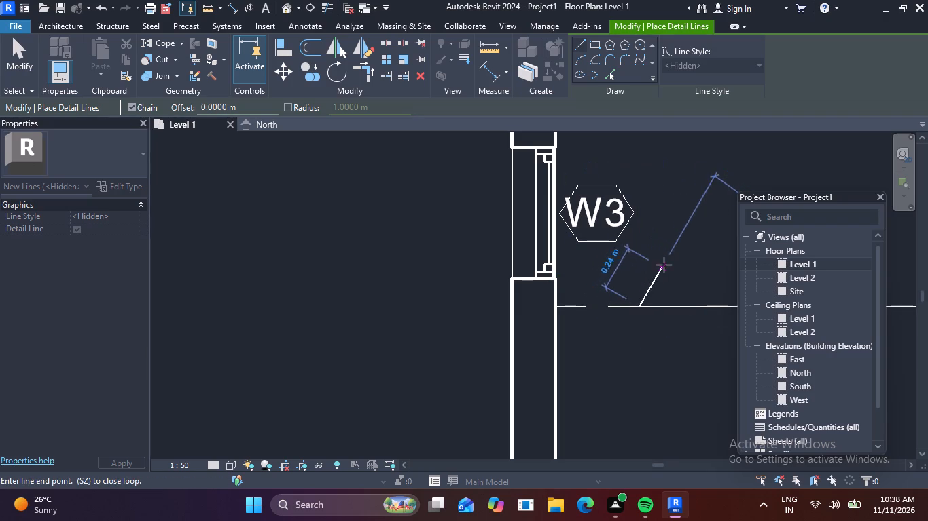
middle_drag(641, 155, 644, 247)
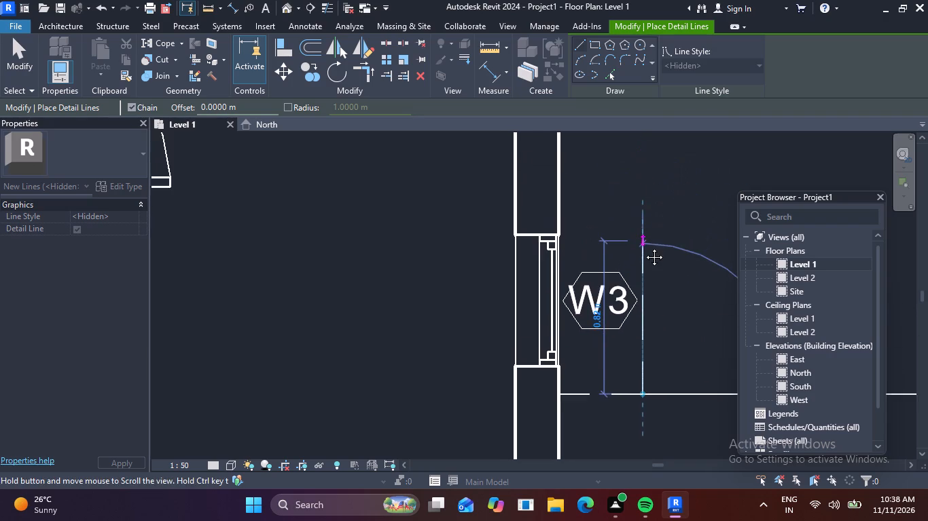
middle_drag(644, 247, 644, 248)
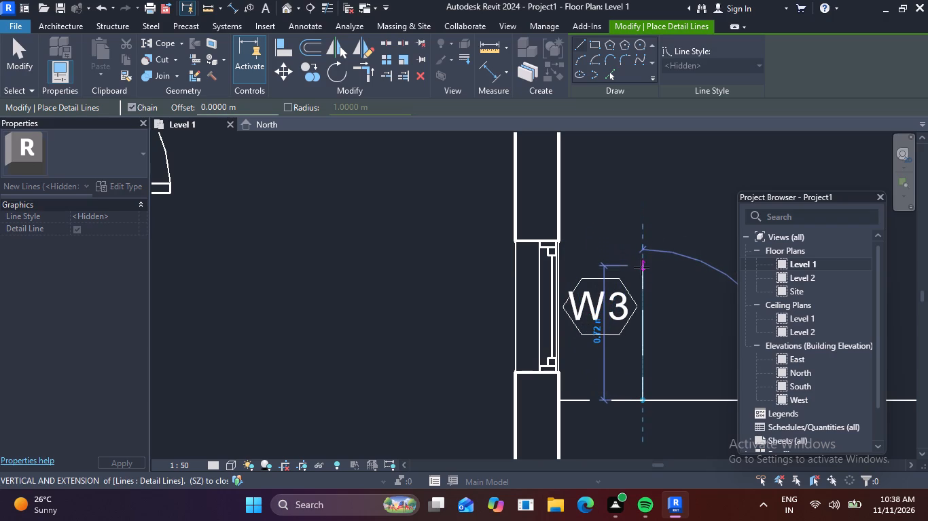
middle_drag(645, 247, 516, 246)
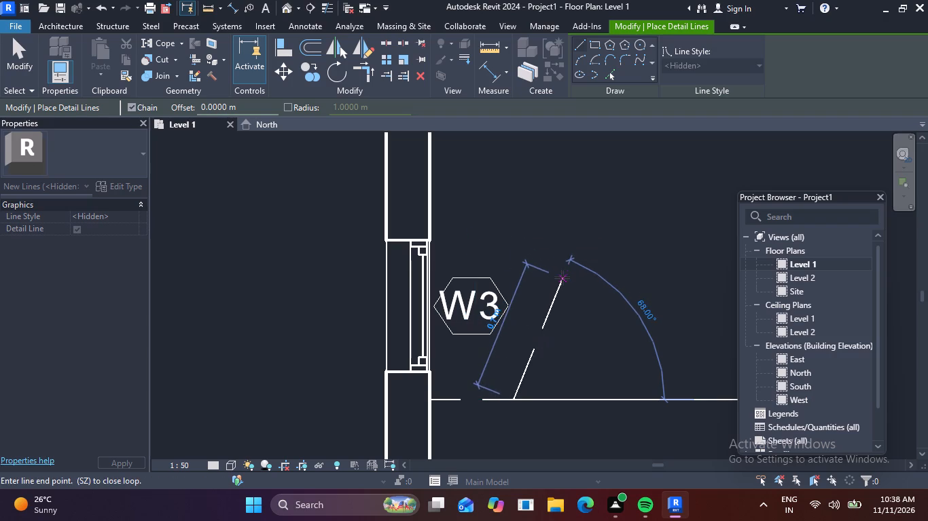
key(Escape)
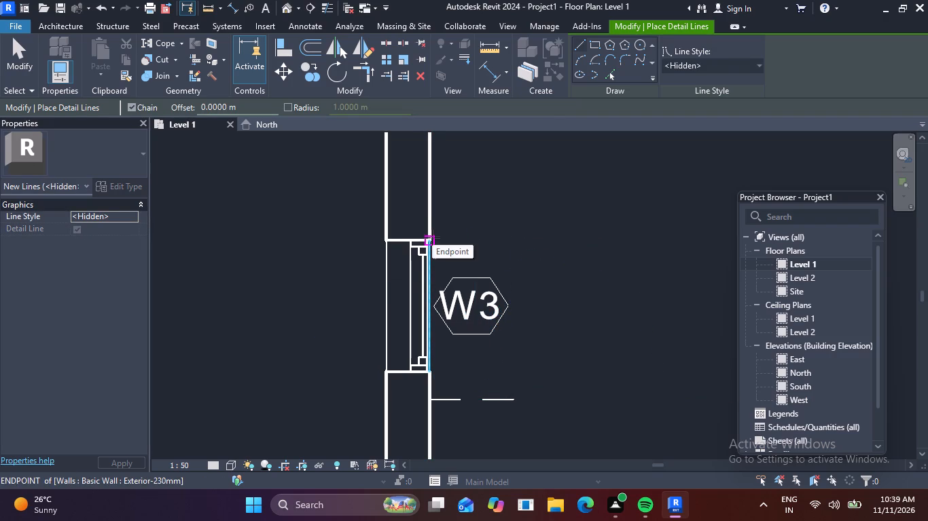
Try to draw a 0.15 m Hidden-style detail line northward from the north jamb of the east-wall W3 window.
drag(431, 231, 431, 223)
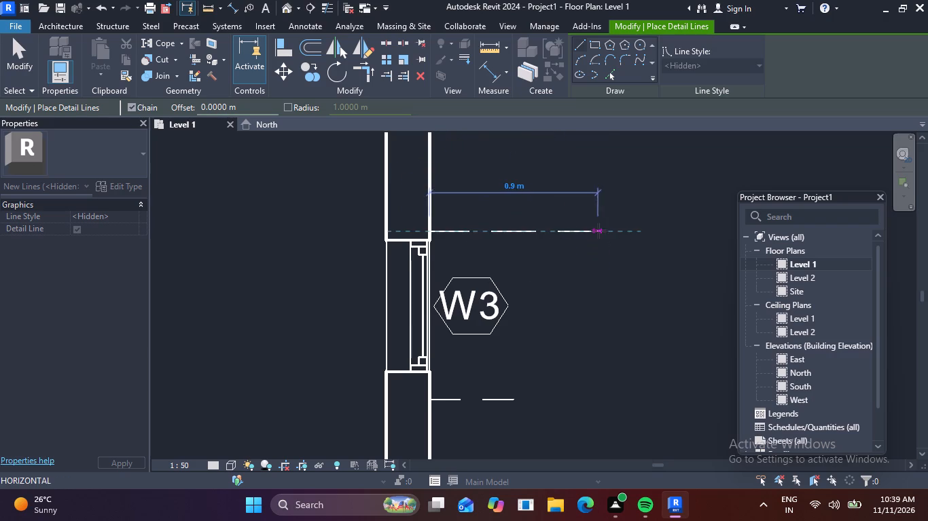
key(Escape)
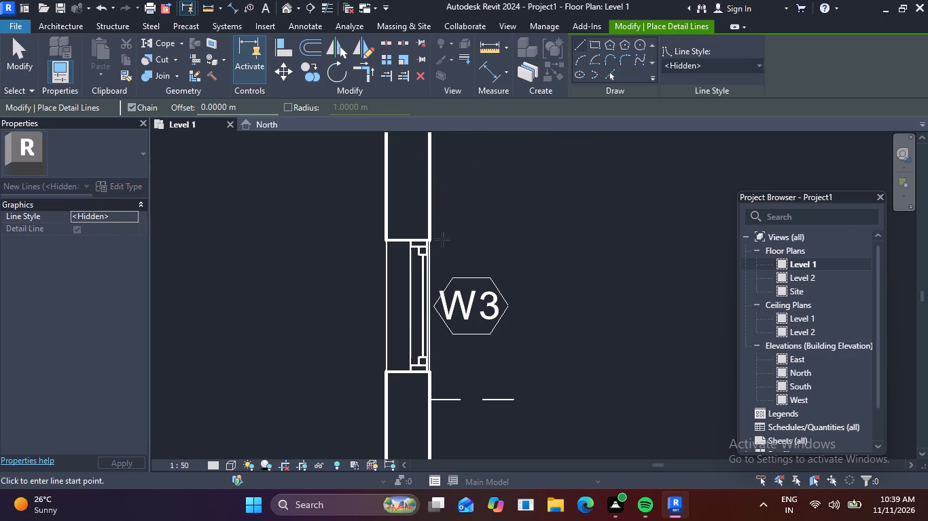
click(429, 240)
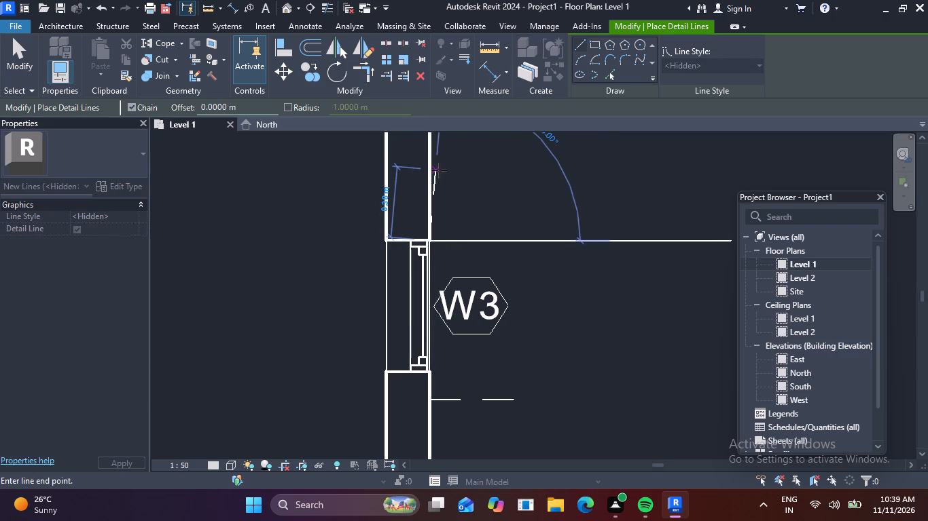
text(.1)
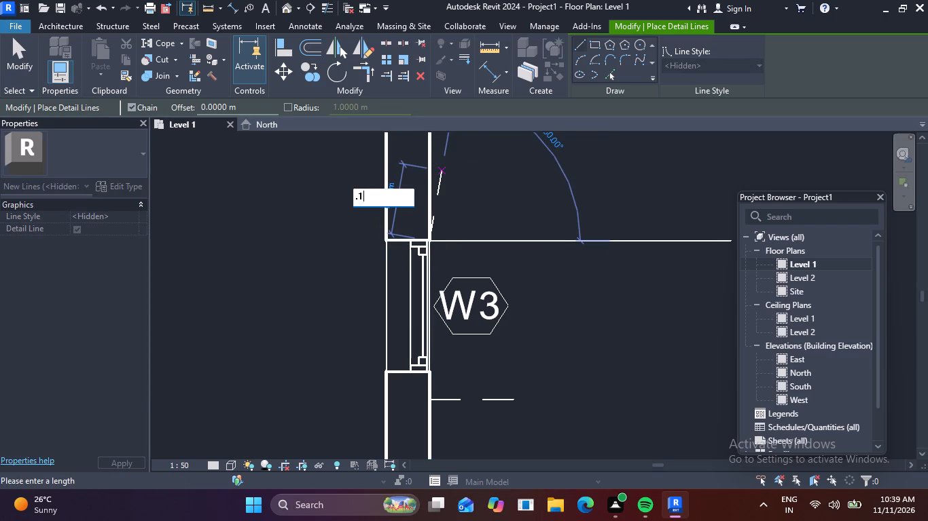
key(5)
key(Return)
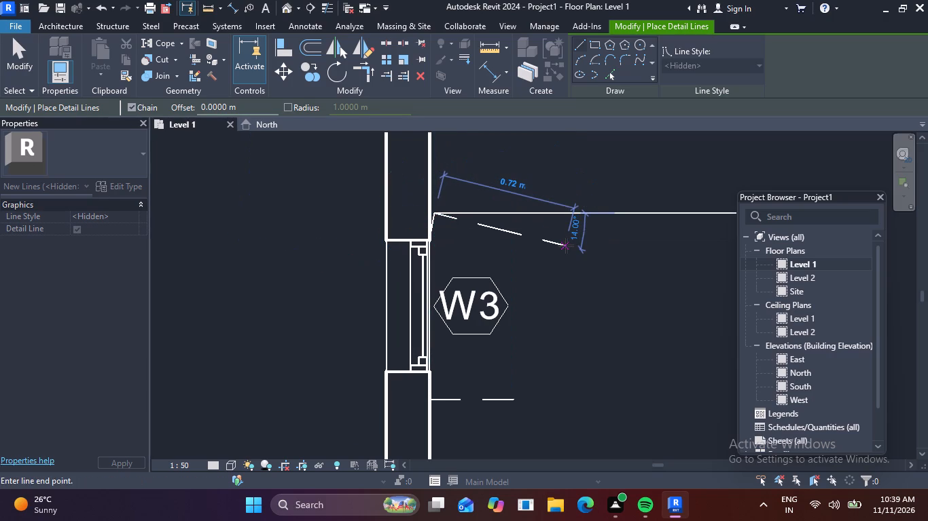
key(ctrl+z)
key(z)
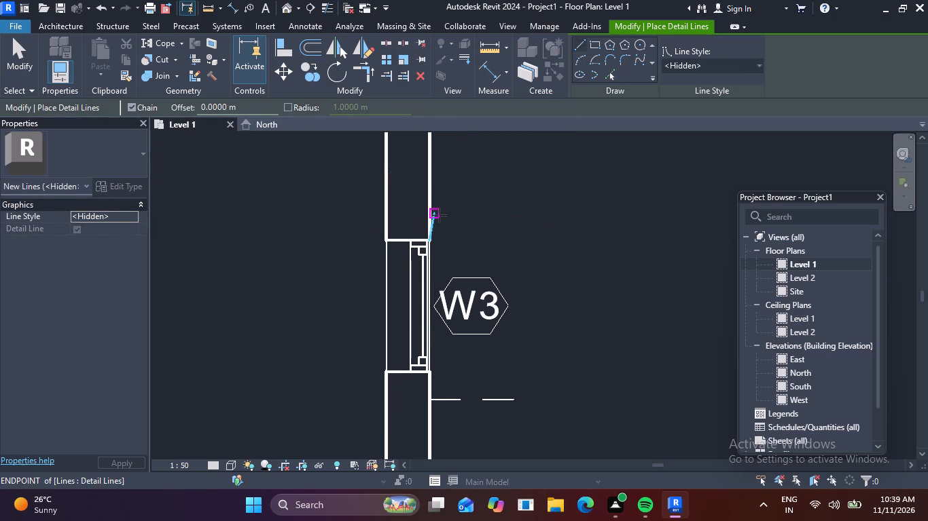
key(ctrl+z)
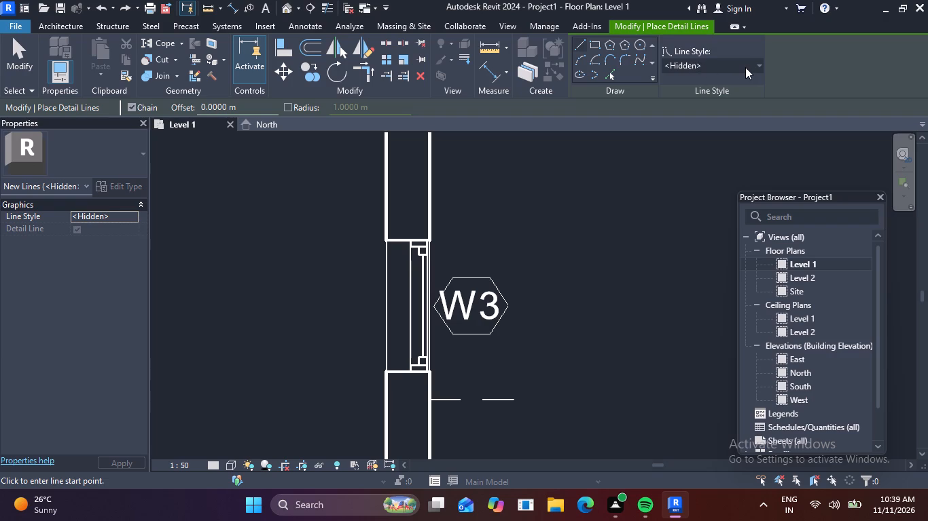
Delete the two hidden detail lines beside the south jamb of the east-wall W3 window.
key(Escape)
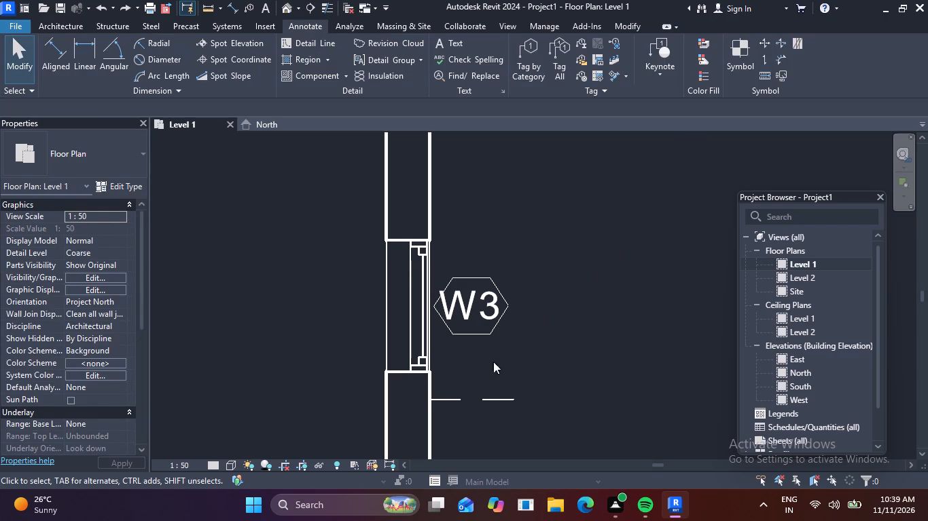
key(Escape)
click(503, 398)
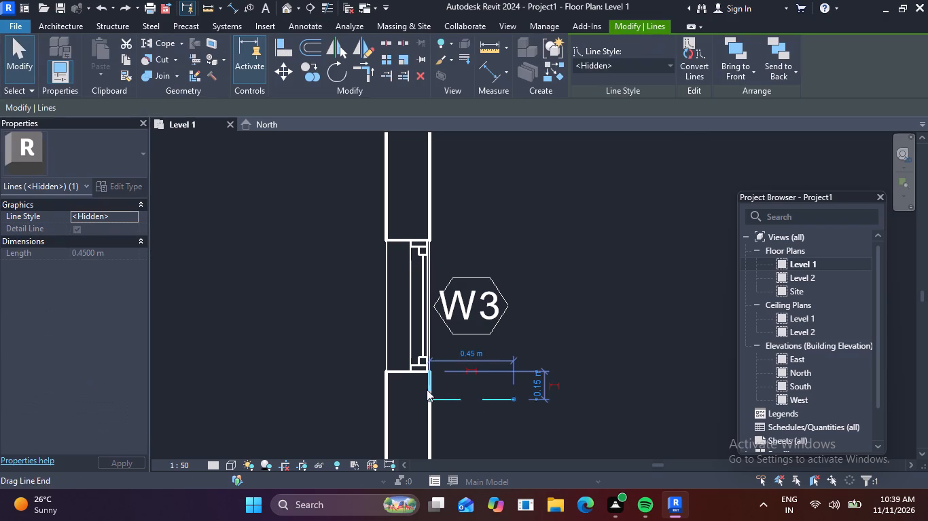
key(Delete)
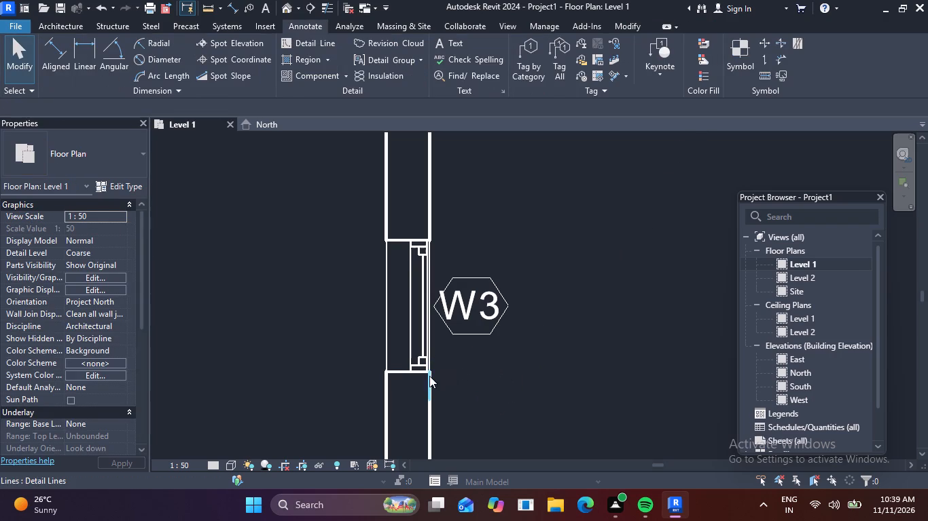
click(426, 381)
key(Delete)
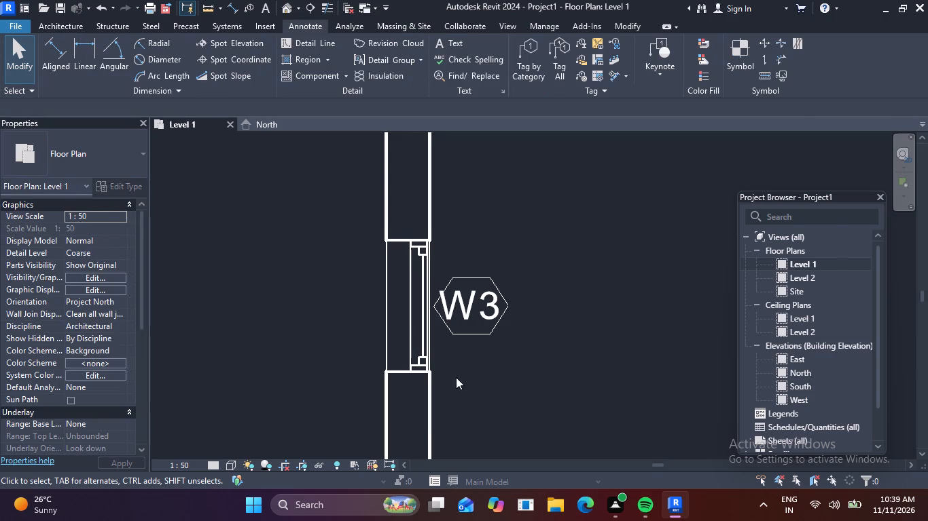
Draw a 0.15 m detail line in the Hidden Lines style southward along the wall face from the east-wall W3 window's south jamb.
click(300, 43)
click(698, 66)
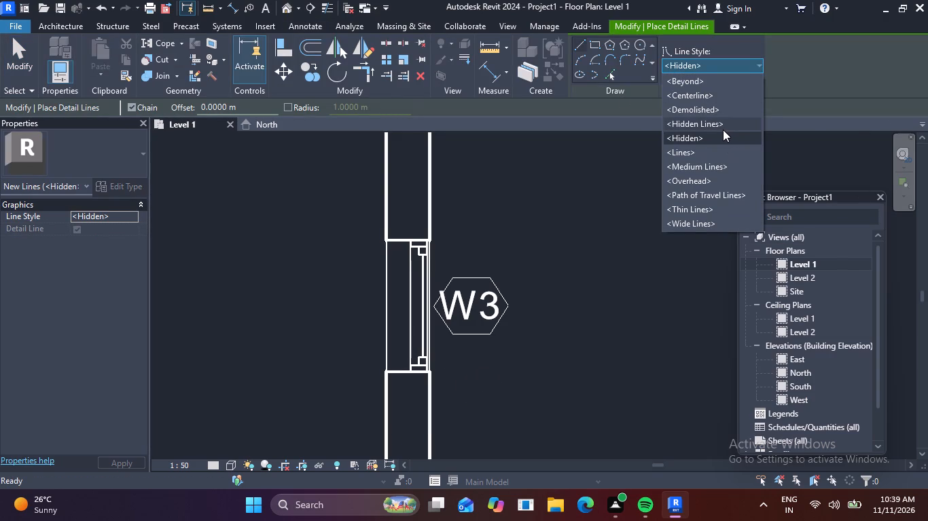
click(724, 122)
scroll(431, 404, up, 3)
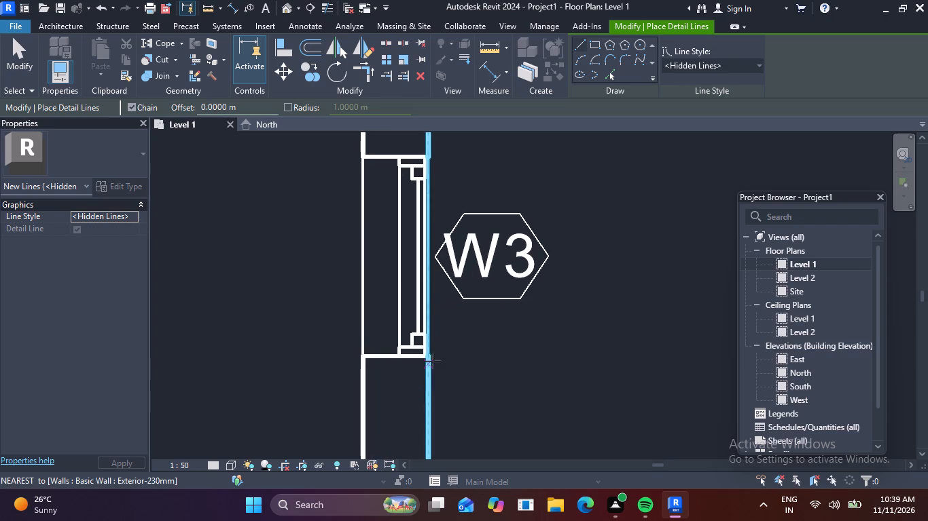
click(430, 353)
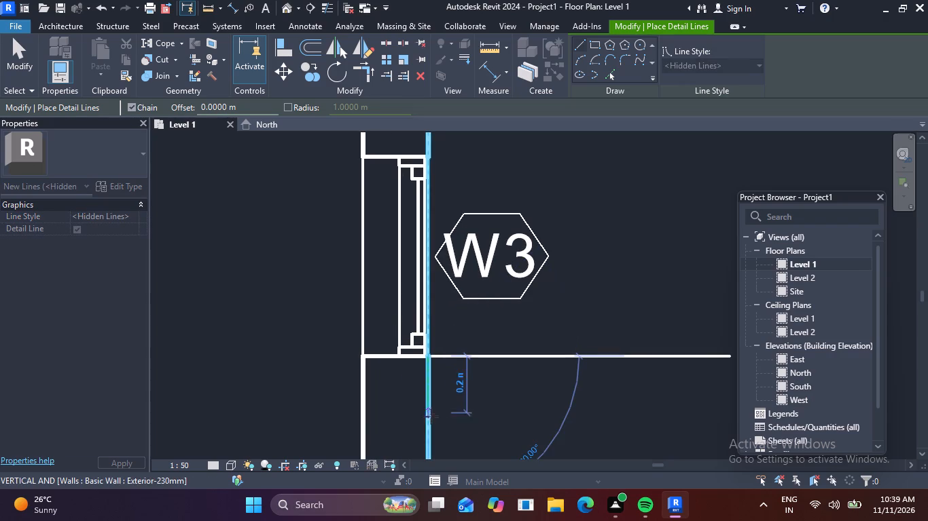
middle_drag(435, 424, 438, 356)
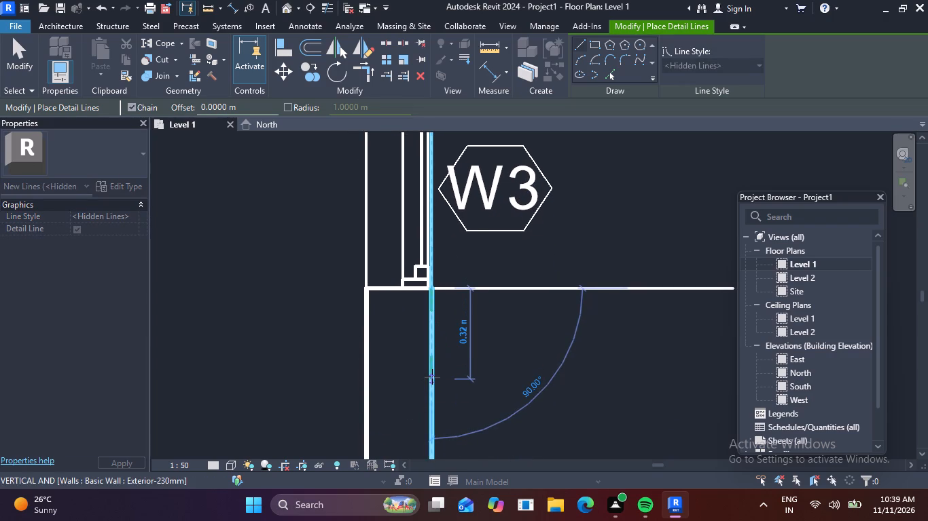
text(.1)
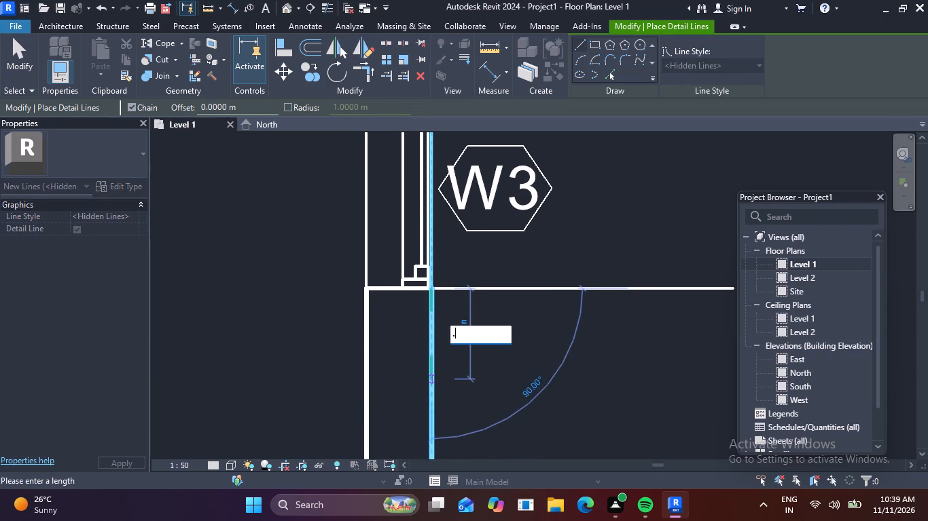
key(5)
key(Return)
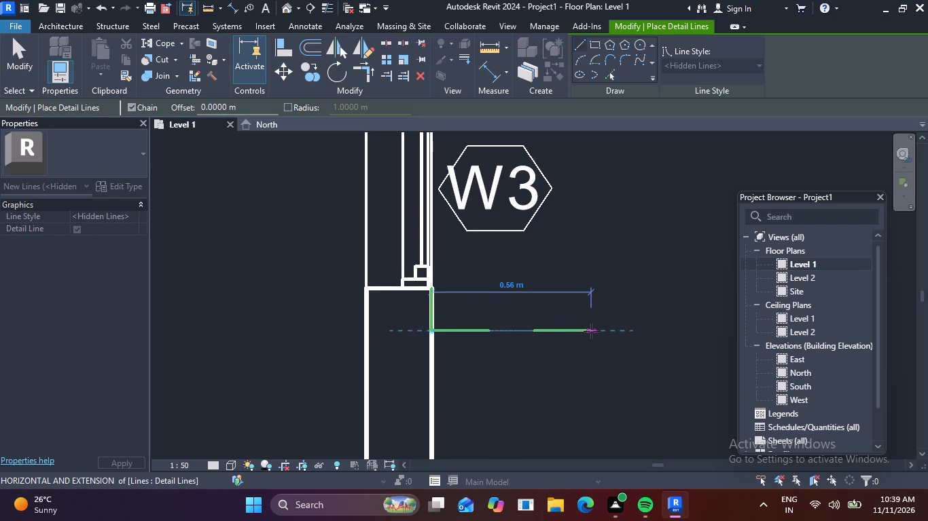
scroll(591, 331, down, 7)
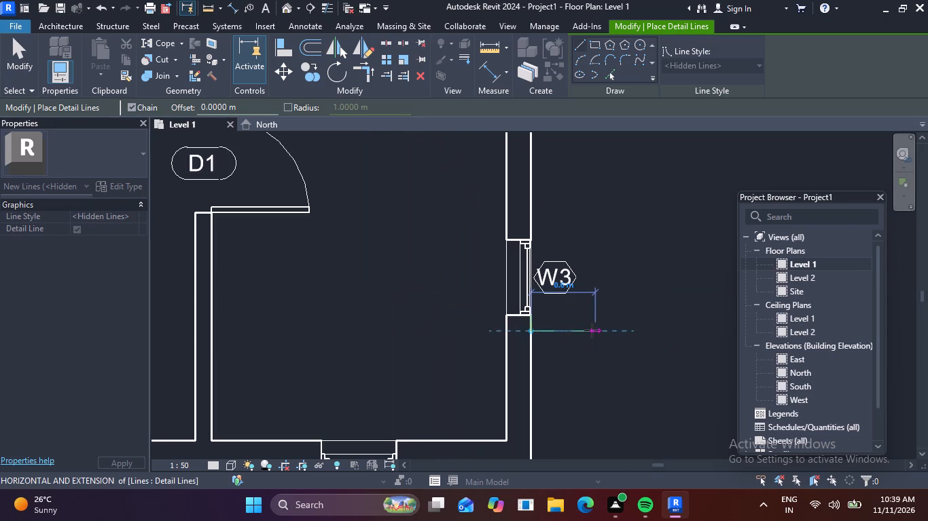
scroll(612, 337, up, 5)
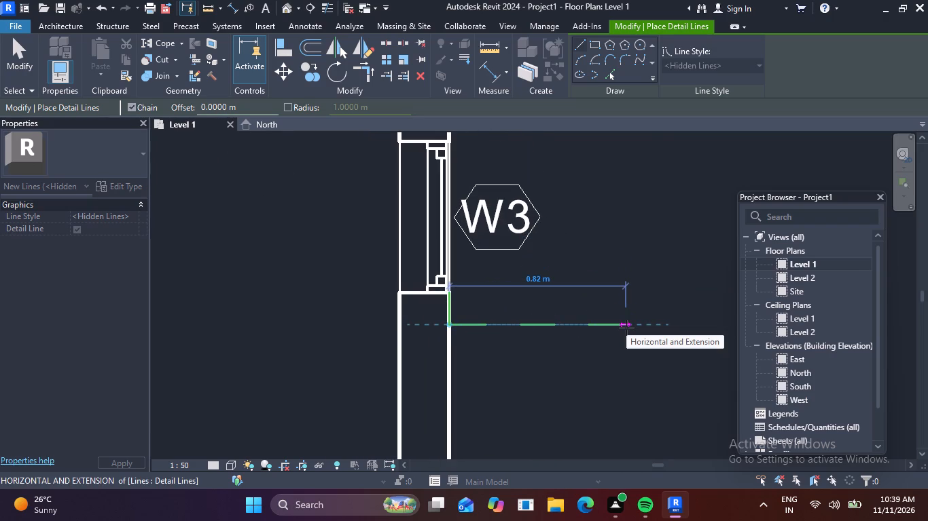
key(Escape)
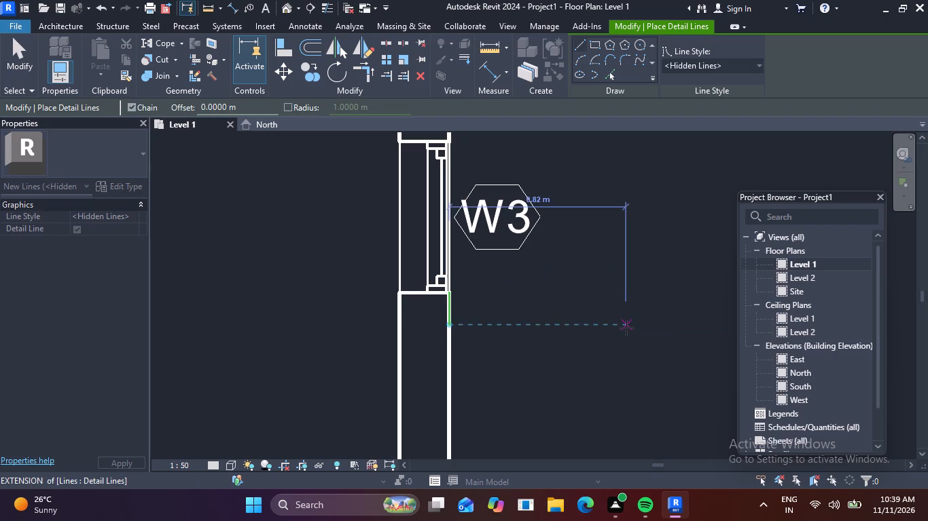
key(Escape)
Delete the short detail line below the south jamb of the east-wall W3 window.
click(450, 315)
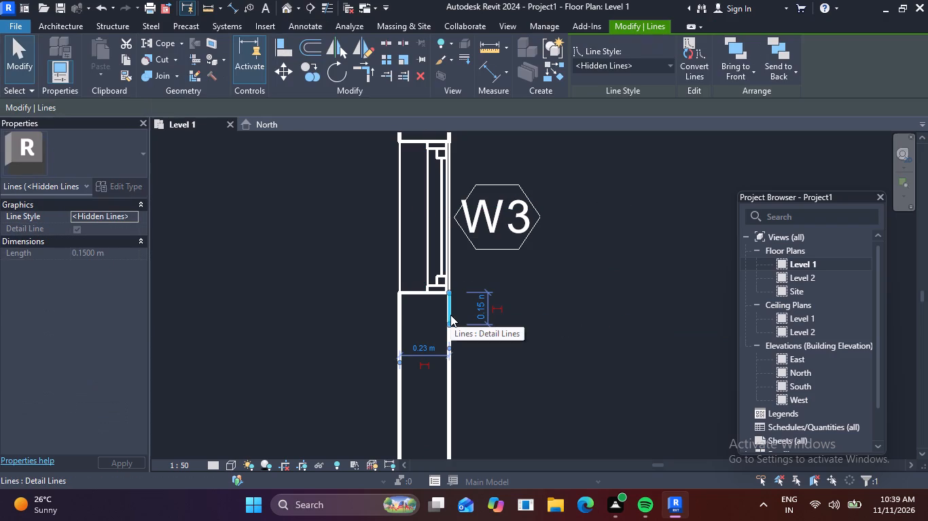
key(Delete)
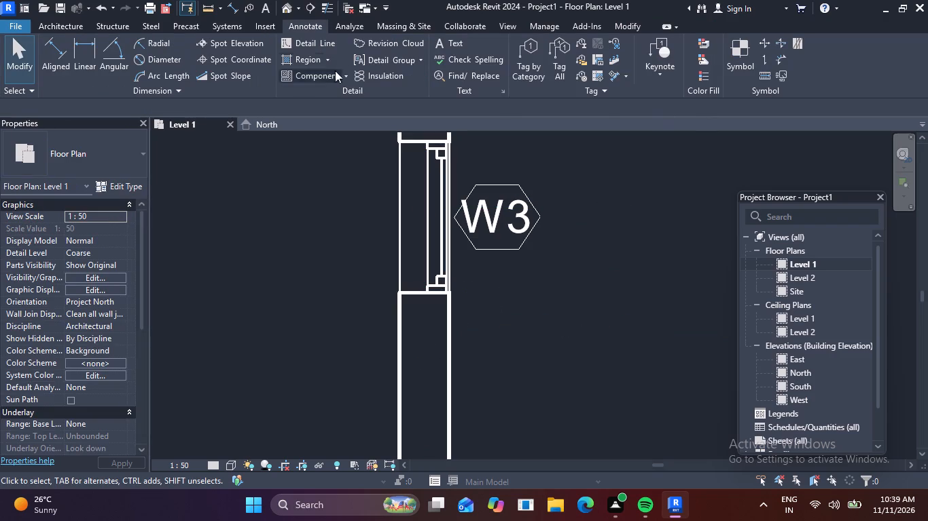
Draw Hidden-style detail lines from the east-wall W3 window's south jamb: 0.15 m south along the wall face, then 0.45 m outward.
click(315, 39)
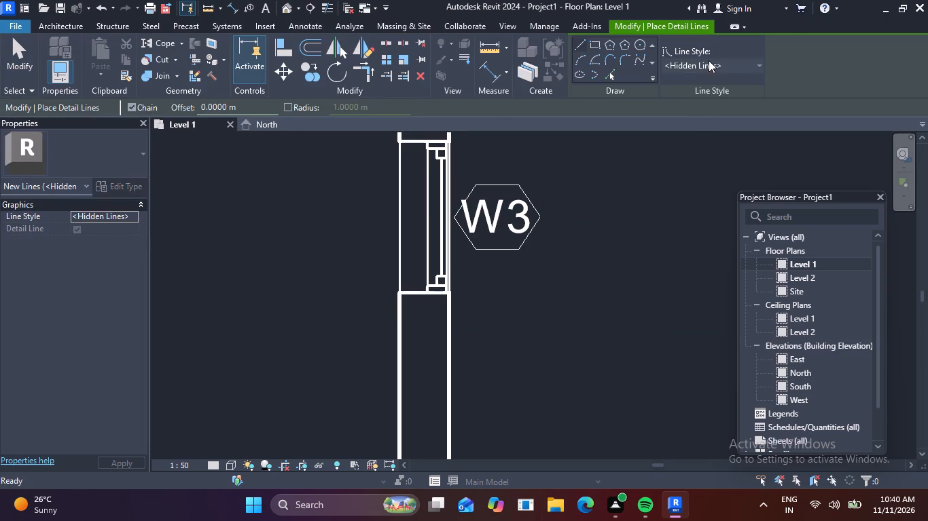
click(716, 64)
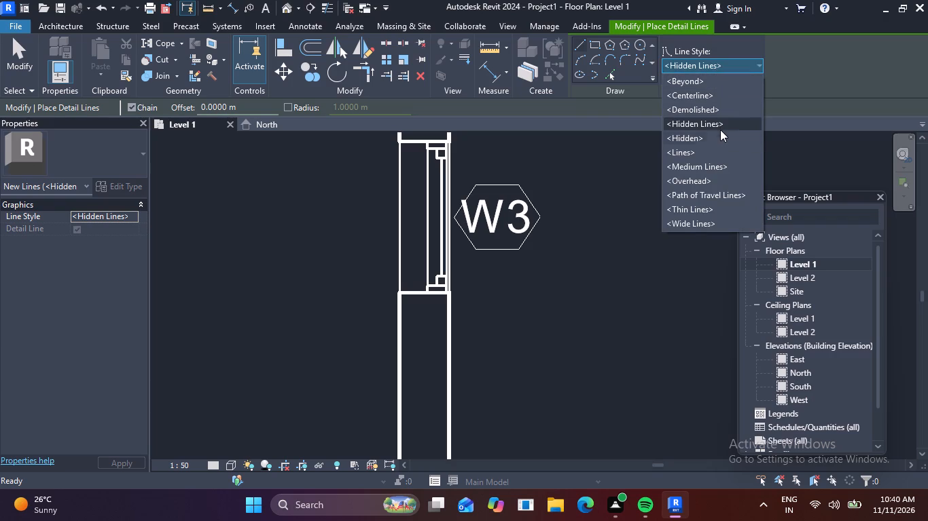
click(713, 138)
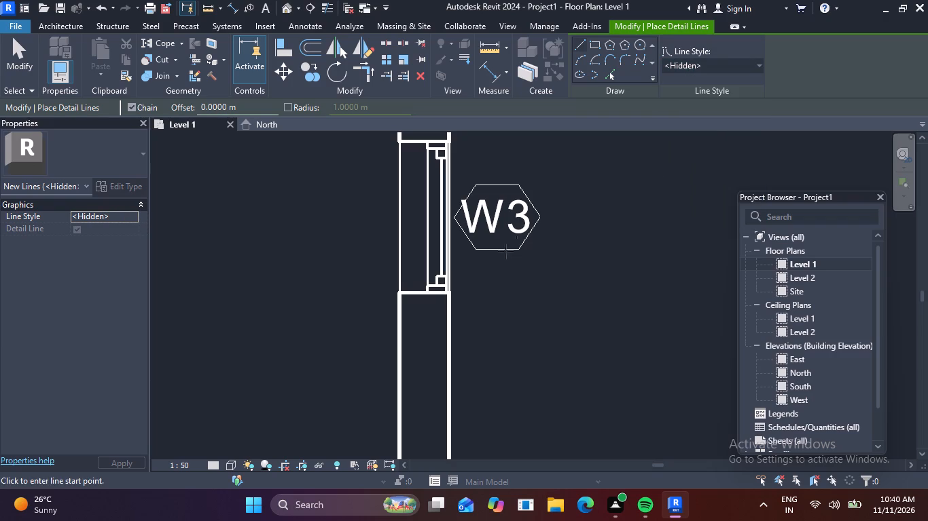
click(450, 293)
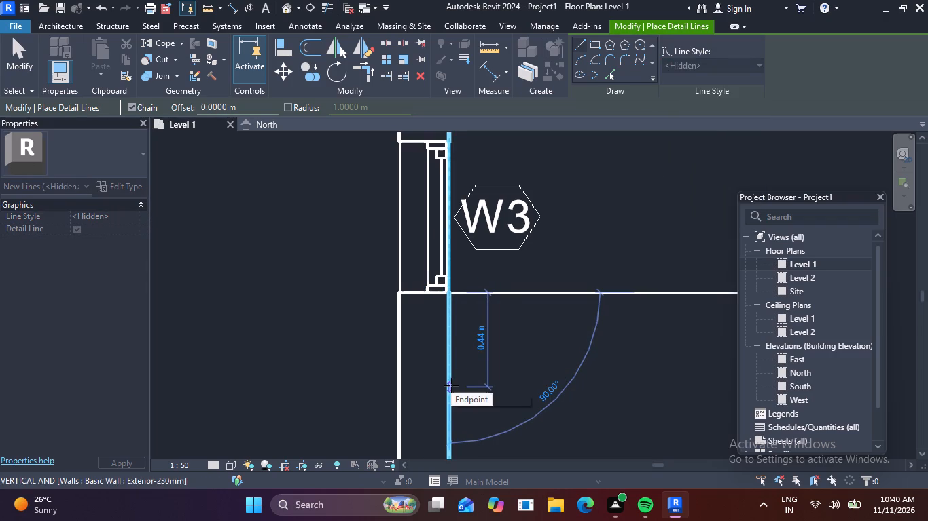
text(.1)
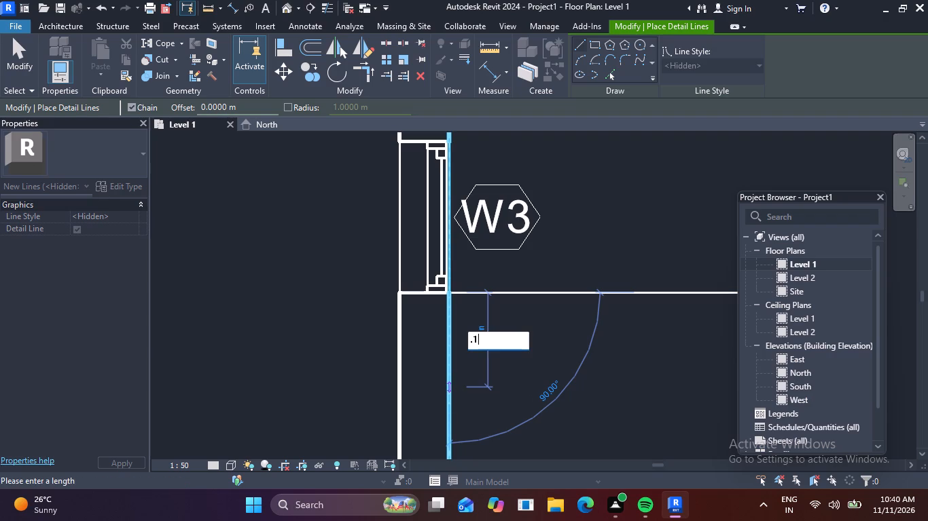
key(5)
key(Return)
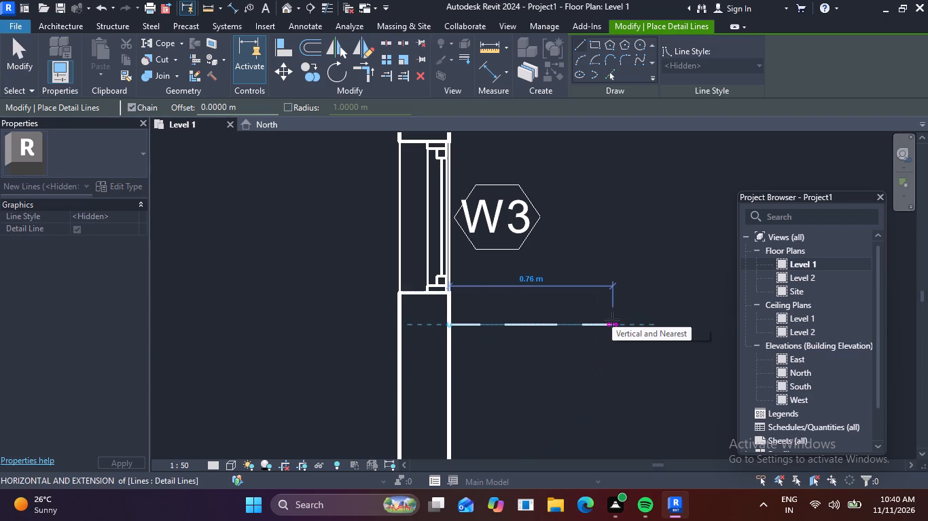
key(period)
text(45)
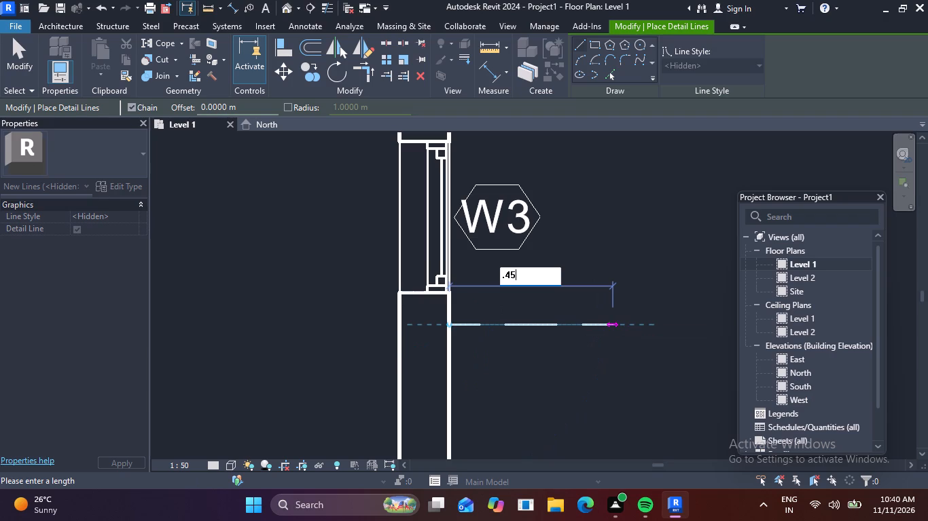
key(Return)
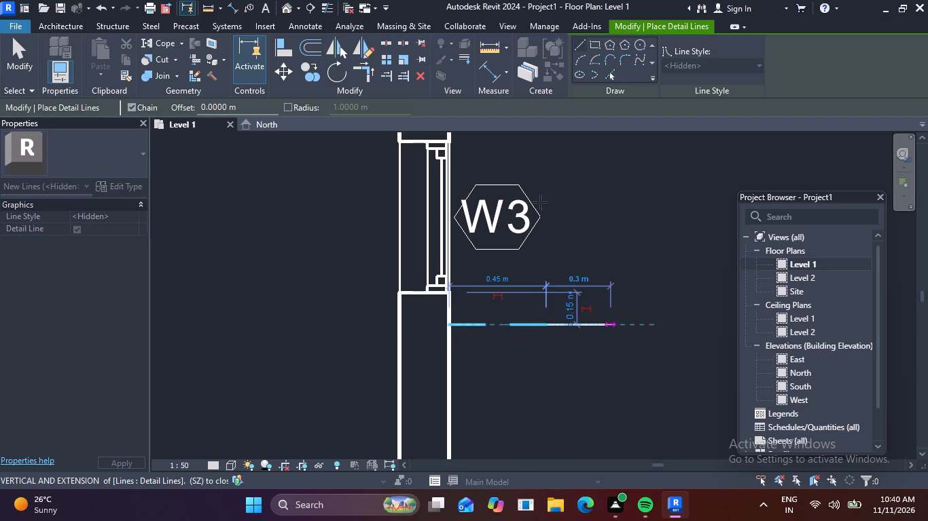
key(Escape)
Draw Hidden-style detail lines from that window's north jamb: 0.15 m north, 0.45 m outward, then south to the lower projection line's outer end.
middle_drag(460, 151, 442, 241)
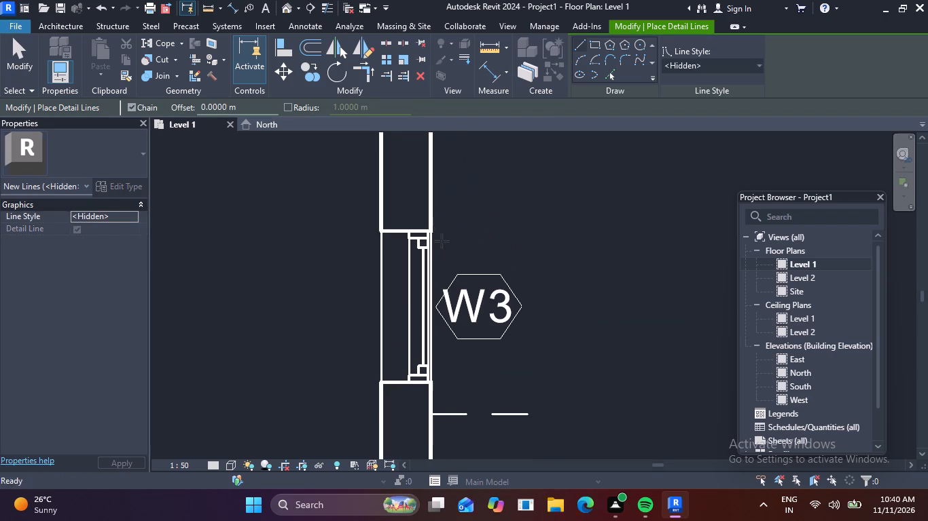
click(429, 231)
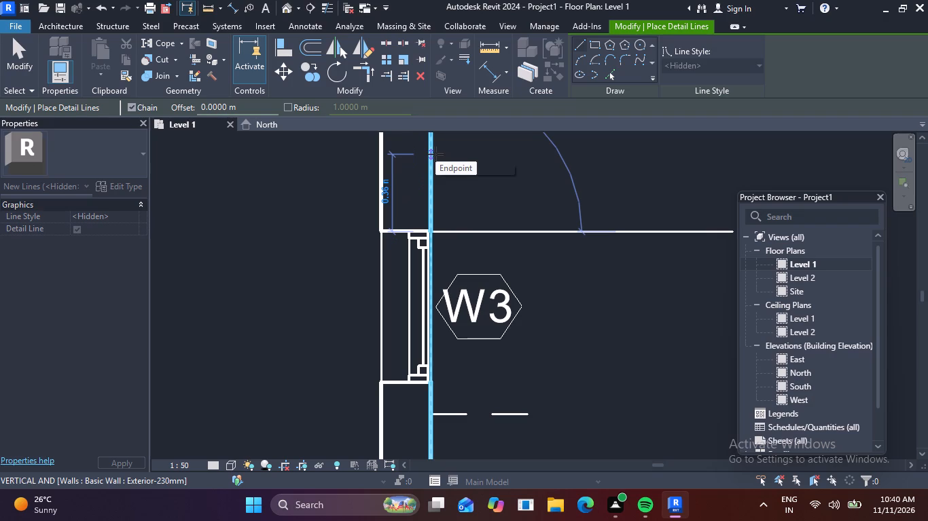
text(.15)
key(Return)
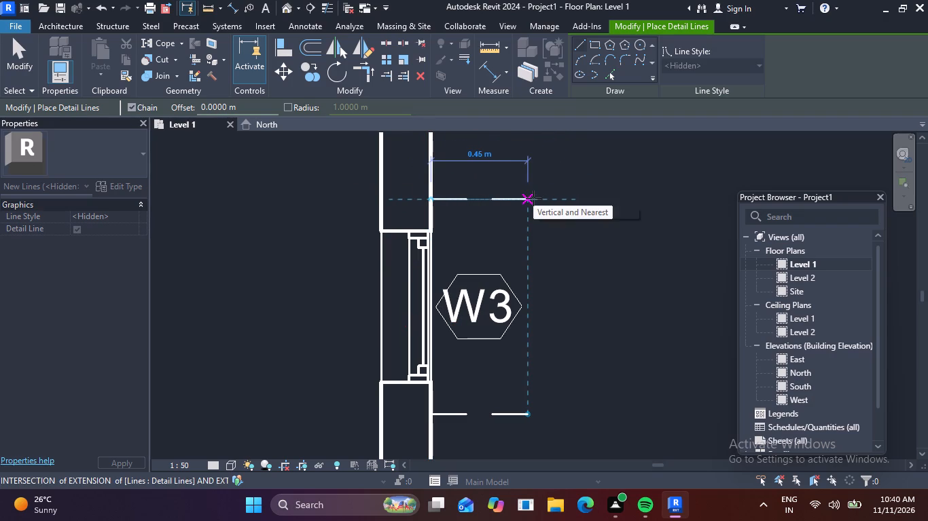
text(.45)
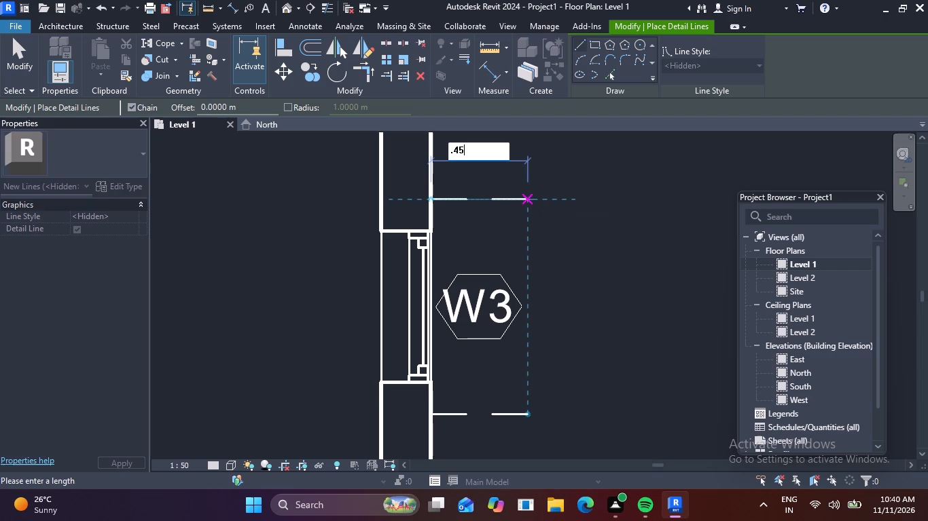
key(Return)
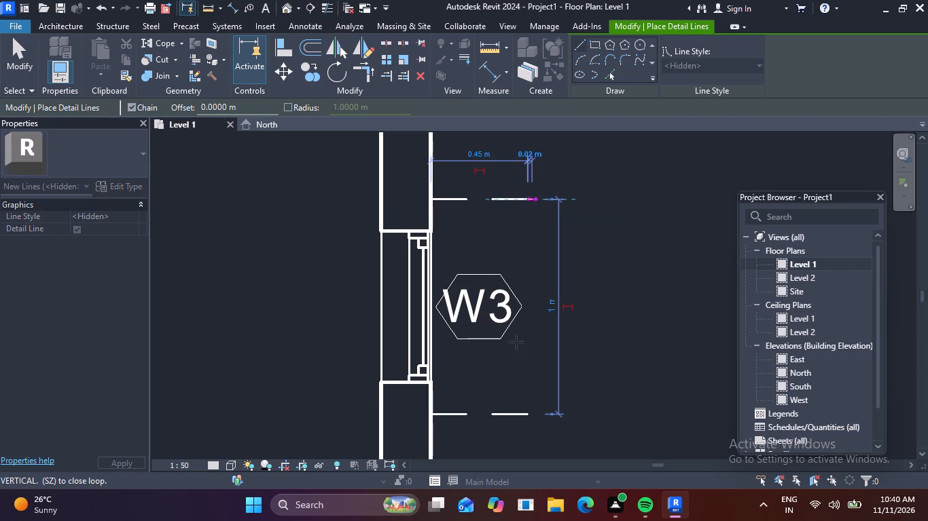
click(531, 412)
scroll(622, 329, down, 5)
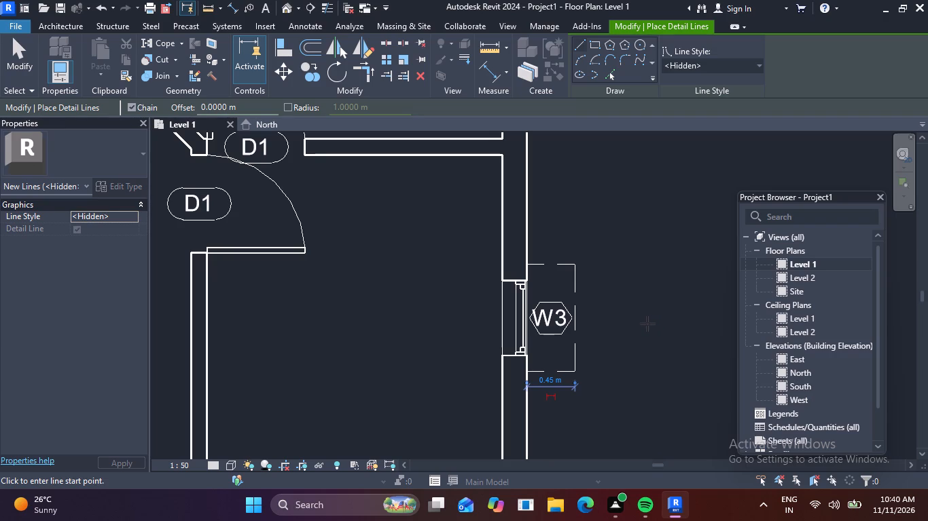
scroll(638, 317, down, 5)
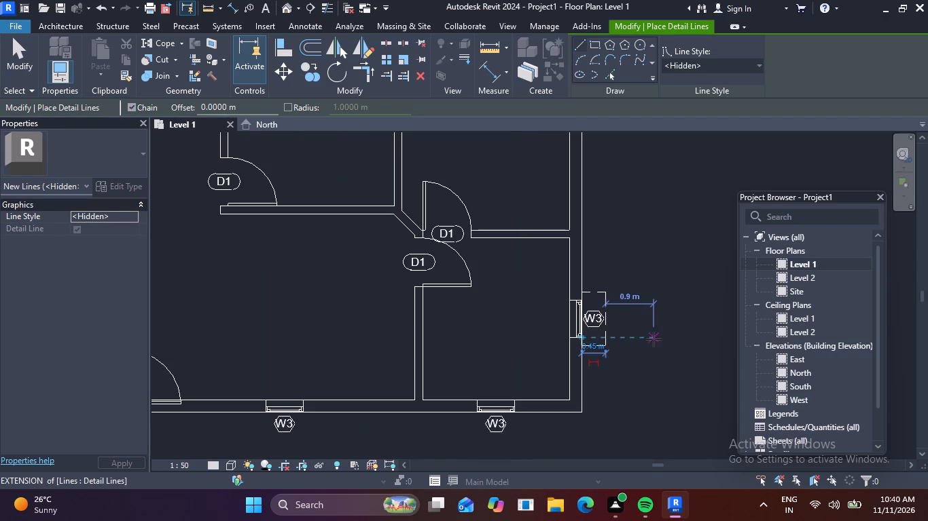
key(Escape)
key(Escape)
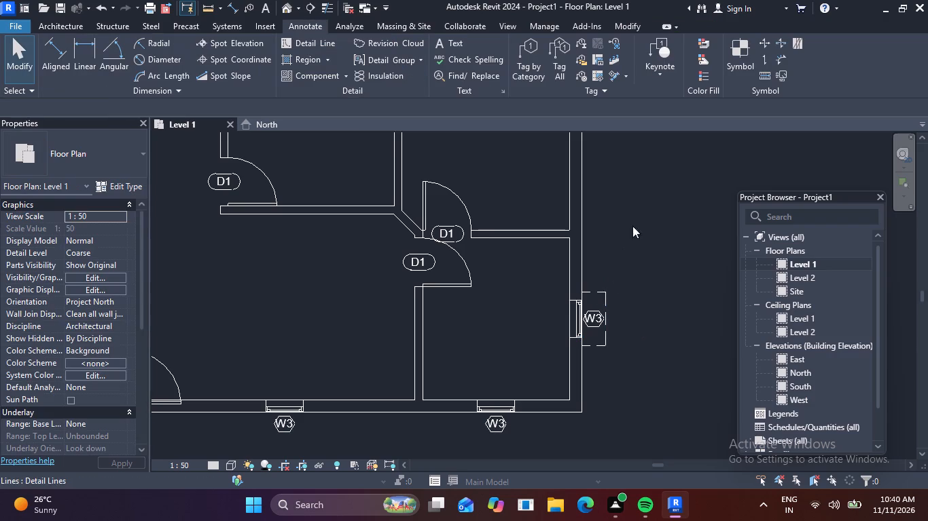
Draw Hidden-style detail lines from the east jamb of the south wall's easternmost W3 window: 0.15 m east, then 0.45 m outward.
middle_drag(640, 212, 608, 359)
scroll(606, 362, down, 2)
middle_drag(605, 378, 601, 277)
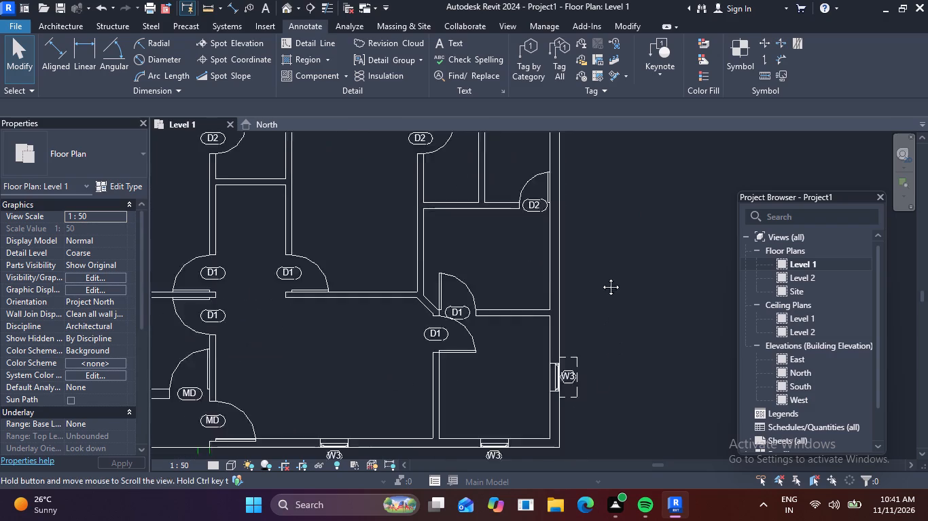
middle_drag(601, 277, 592, 184)
scroll(468, 323, up, 8)
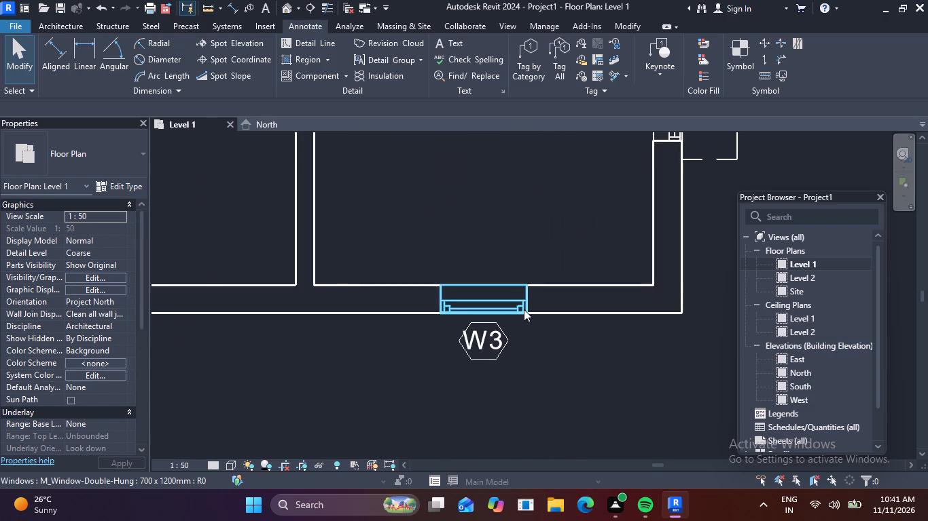
scroll(526, 313, up, 3)
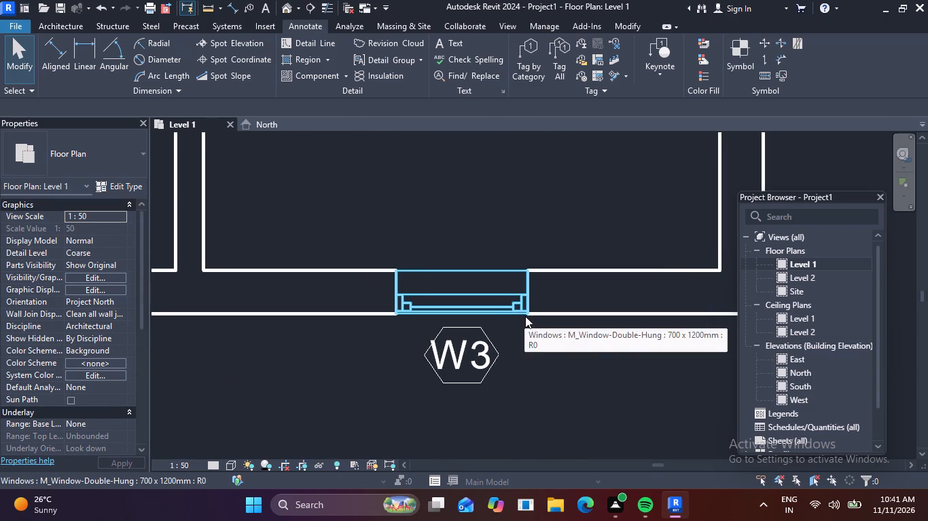
click(298, 39)
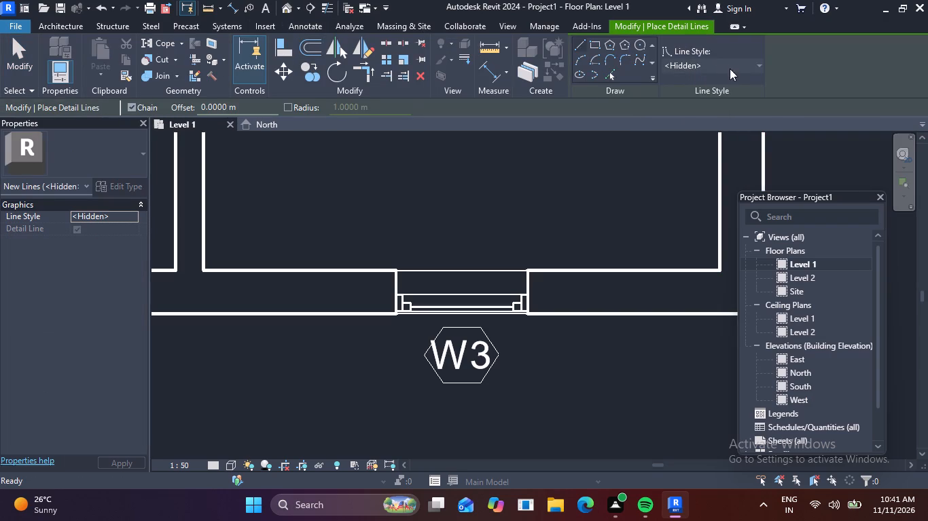
scroll(533, 325, up, 3)
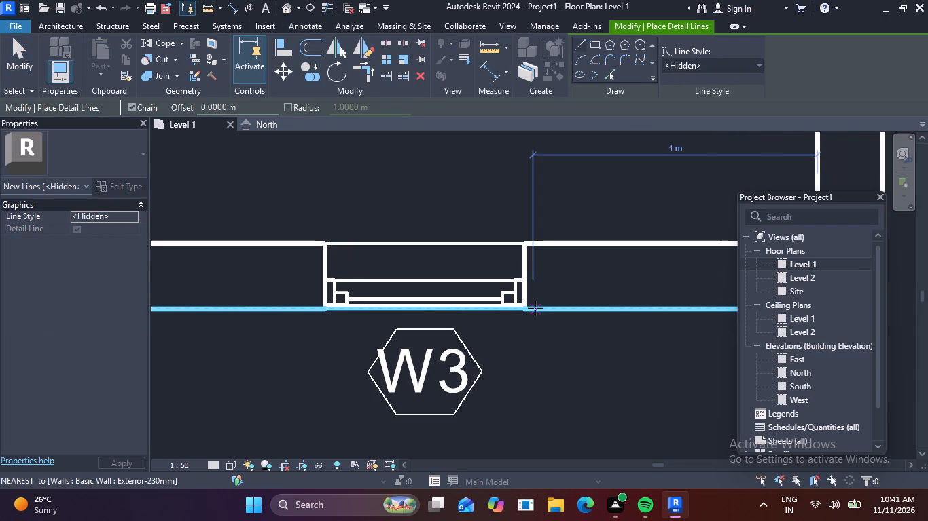
click(524, 308)
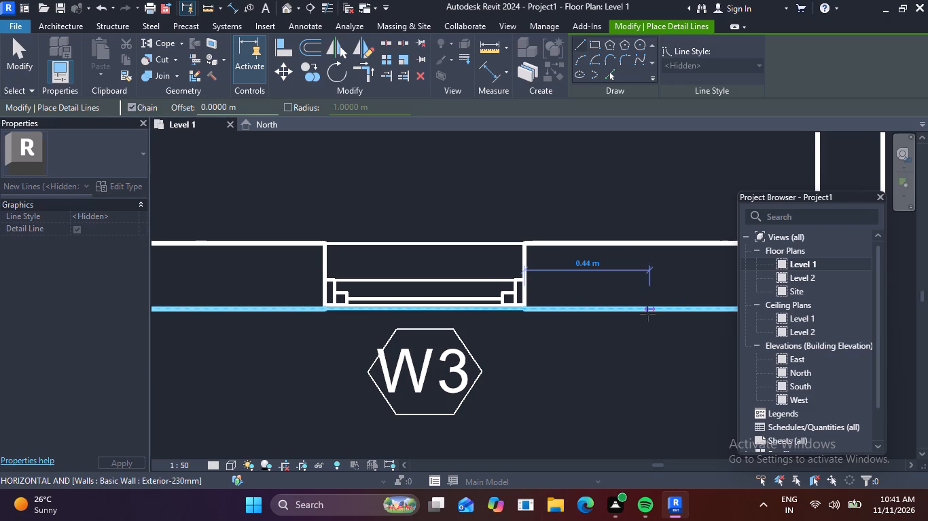
text(.15)
key(Return)
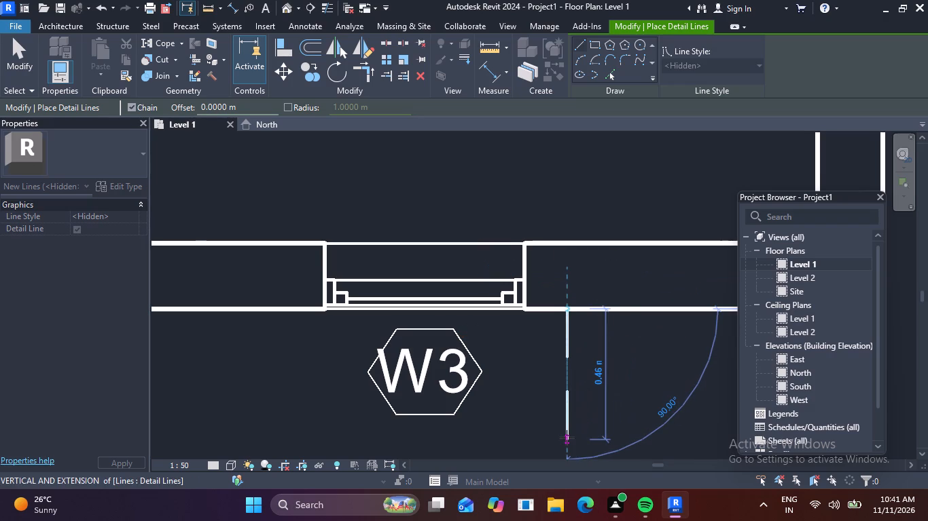
text(.45)
key(Return)
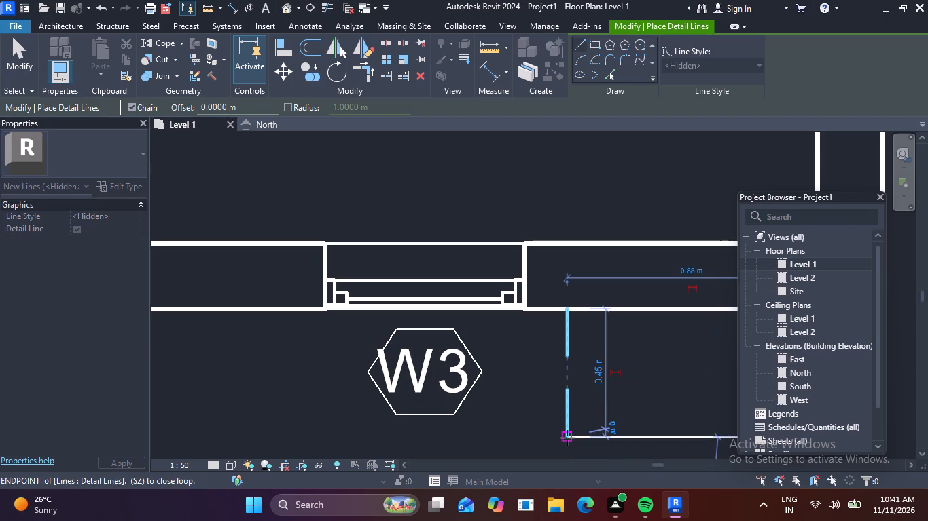
Draw Hidden-style detail lines from that W3 window's west jamb: 0.15 m west, 0.45 m outward, then east to the other projection line's outer end.
key(Escape)
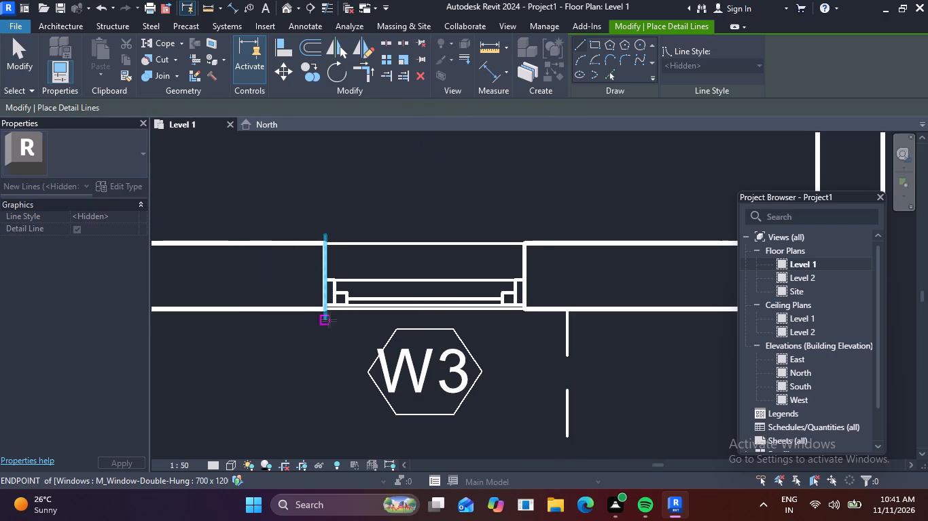
click(323, 311)
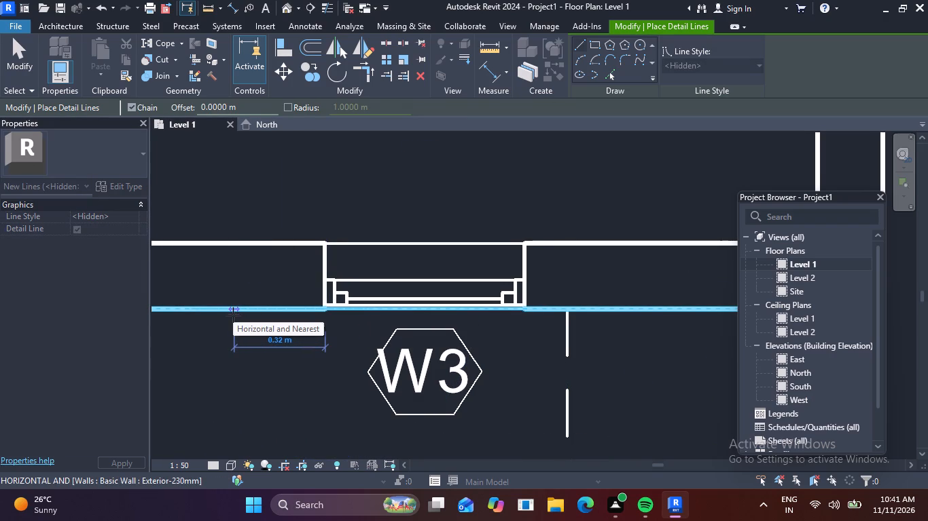
key(period)
text(15)
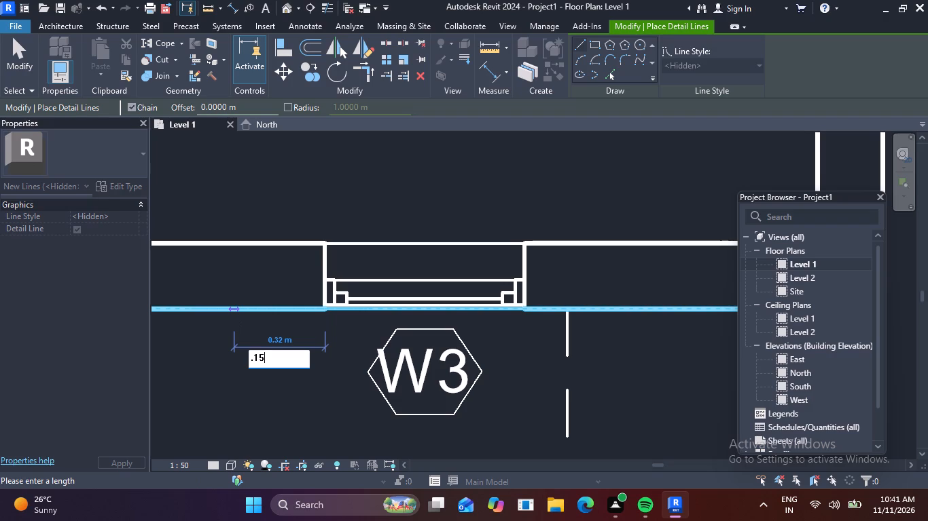
key(Return)
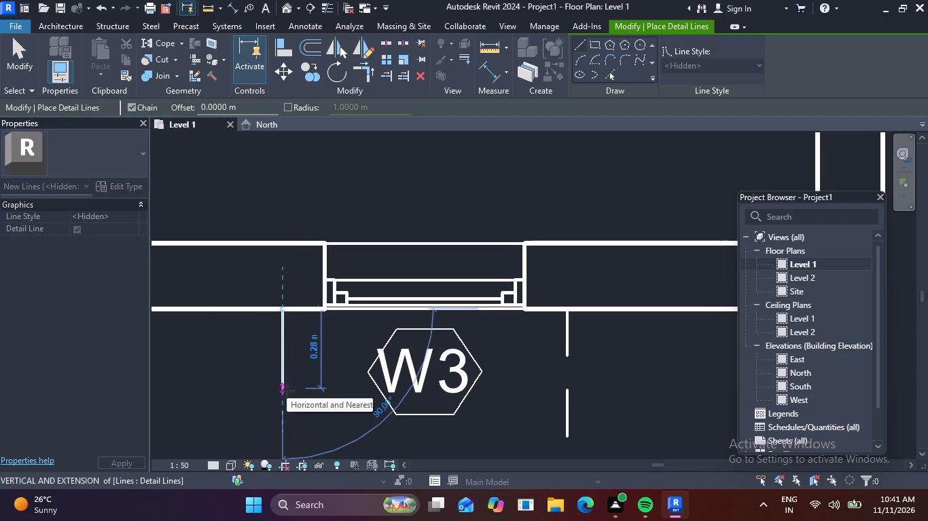
text(.45)
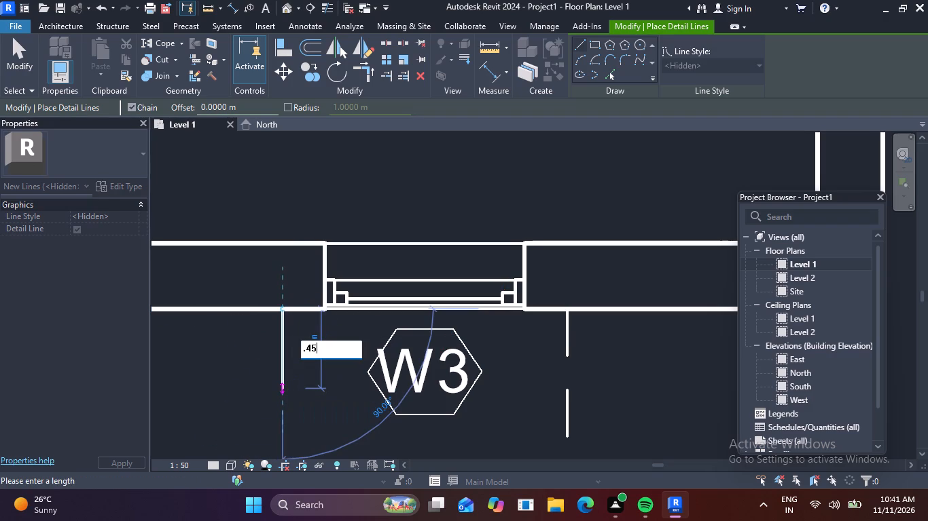
key(Return)
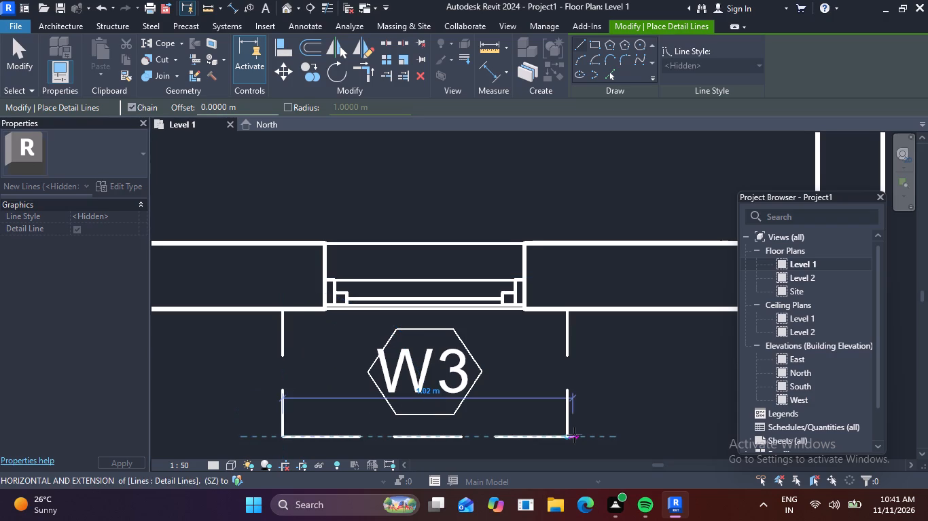
click(568, 439)
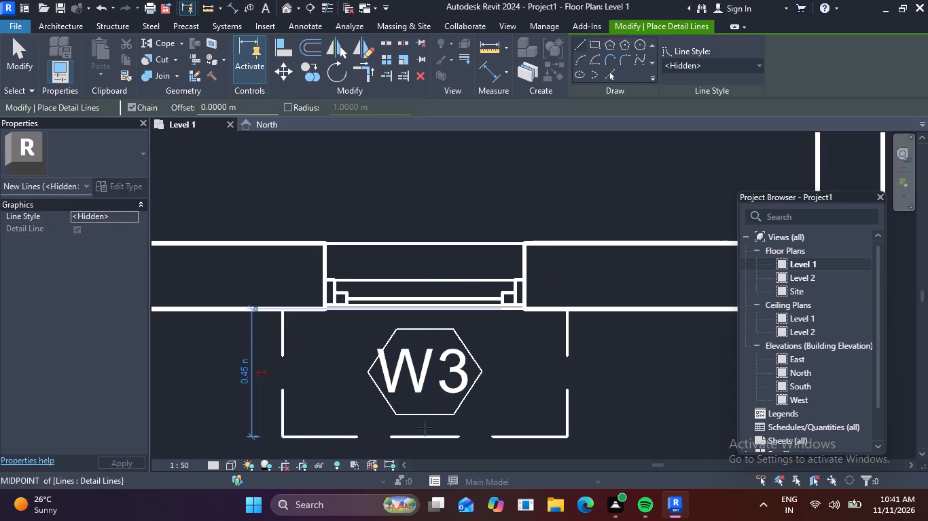
key(Escape)
Draw Hidden-style detail lines from the east jamb of the next W3 window west on the south wall: 0.15 m east, then 0.45 m outward.
scroll(405, 411, down, 11)
middle_drag(447, 424, 655, 404)
scroll(373, 359, up, 11)
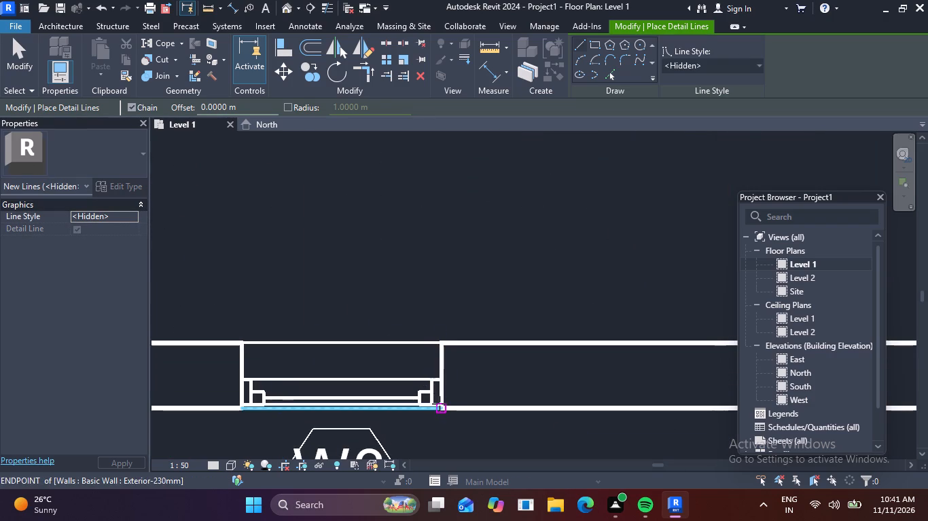
click(441, 406)
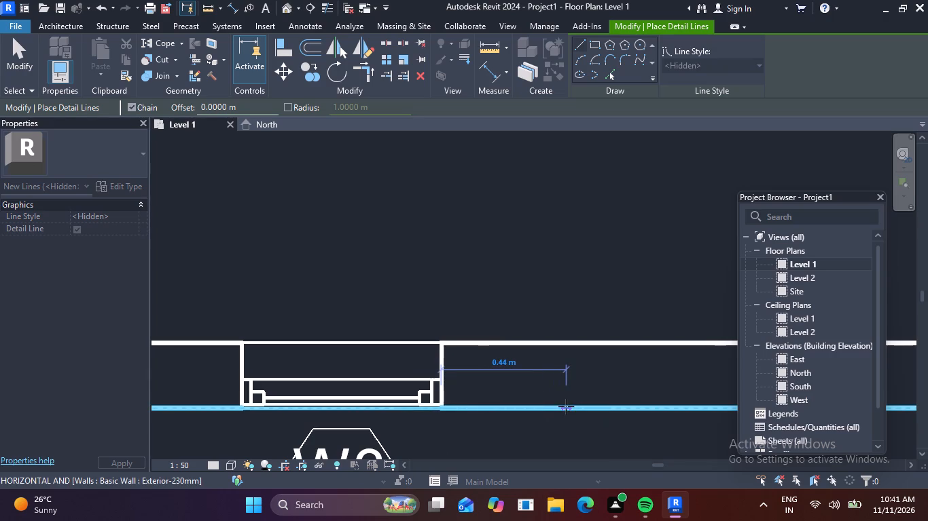
text(.15)
key(Return)
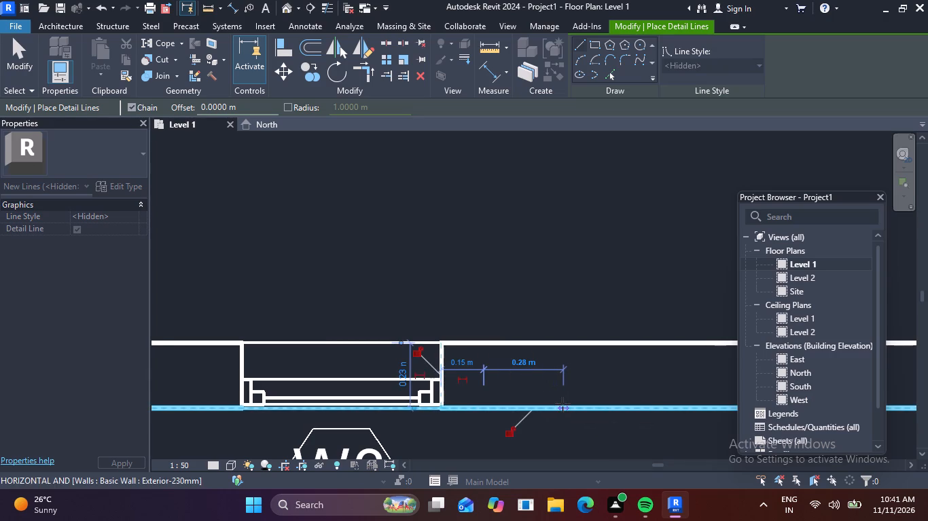
middle_drag(448, 303, 418, 163)
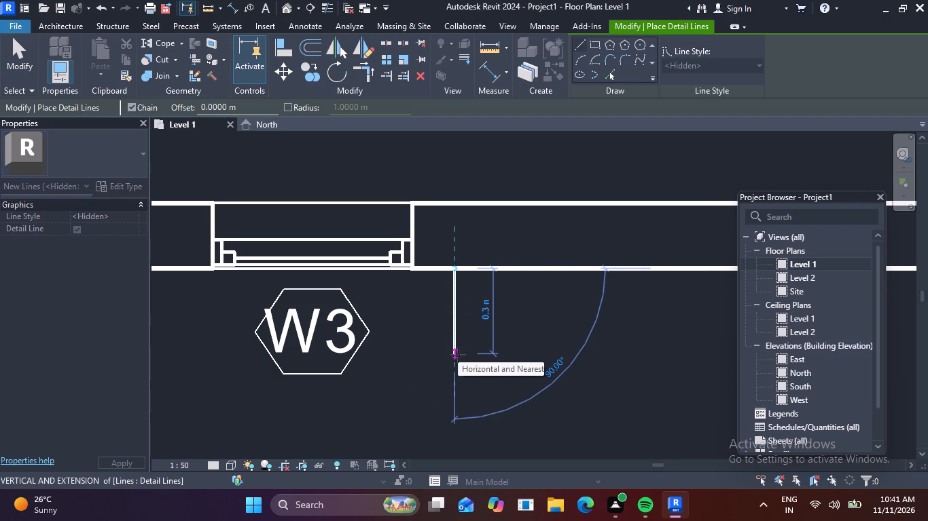
text(.45)
key(Return)
key(Escape)
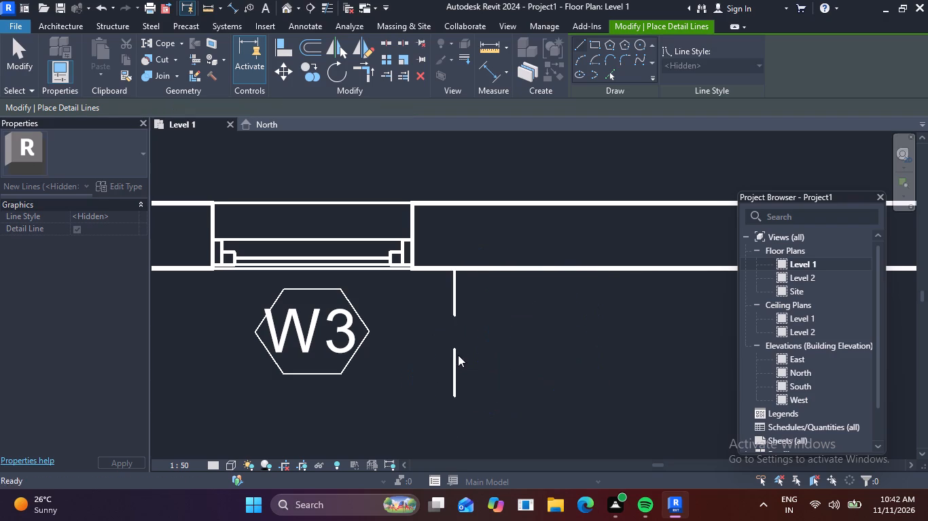
Draw Hidden-style detail lines from this W3 window's west jamb: 0.15 m west, 0.45 m outward, then east to the other projection line's outer end.
scroll(372, 351, down, 3)
middle_drag(441, 370, 584, 406)
scroll(394, 348, up, 3)
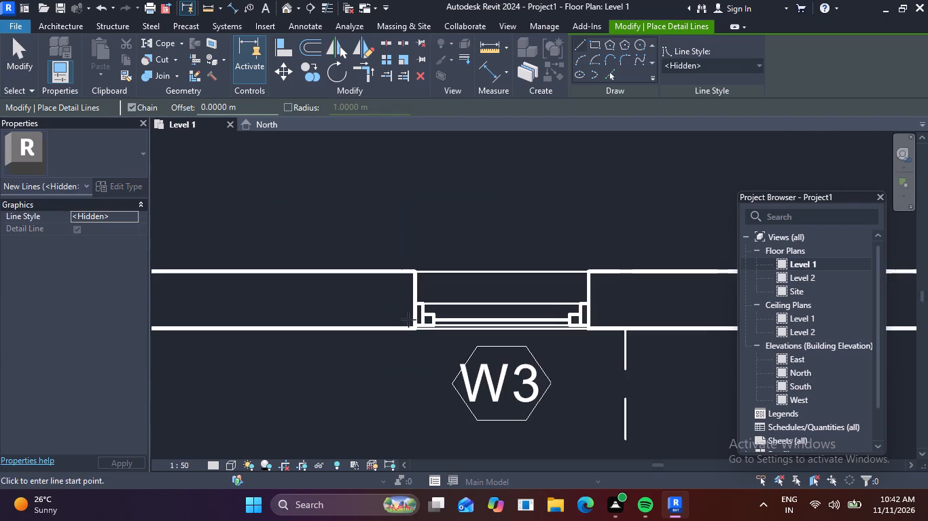
click(412, 325)
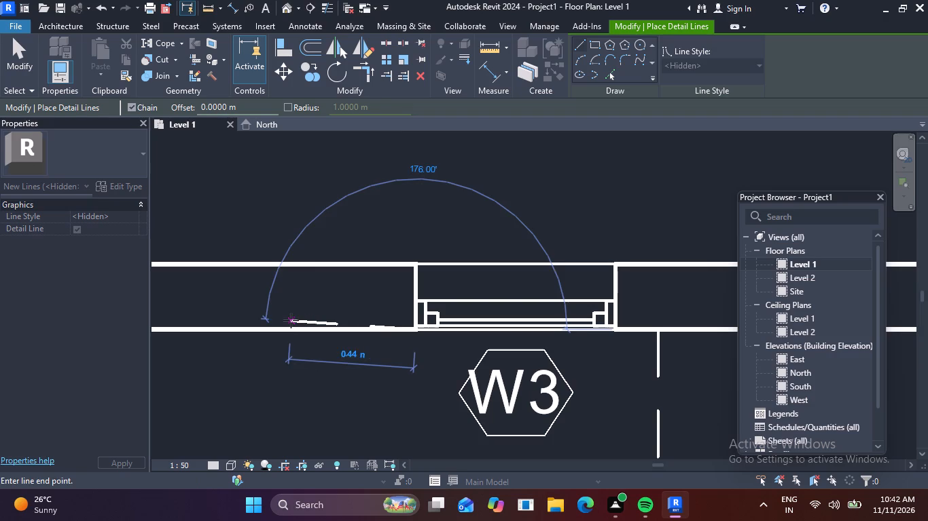
text(.1)
key(5)
key(Return)
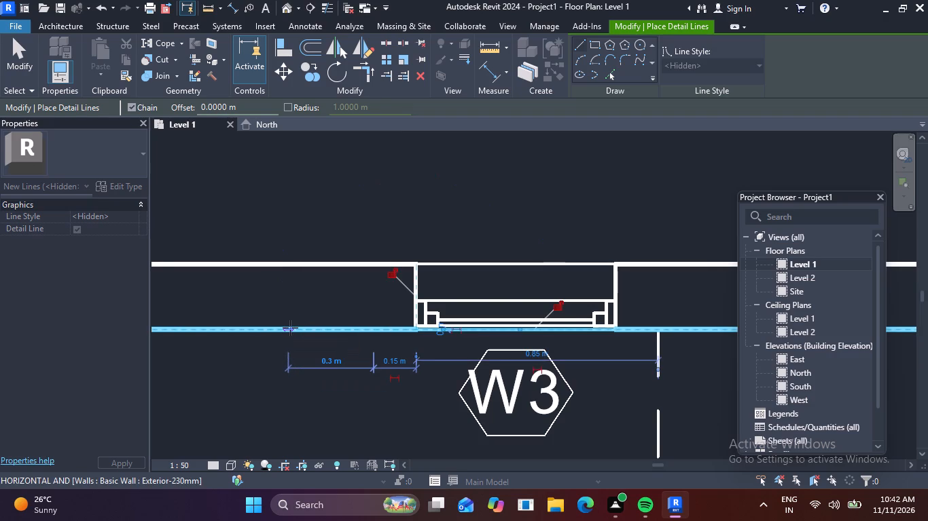
scroll(393, 410, down, 2)
middle_drag(388, 408, 372, 327)
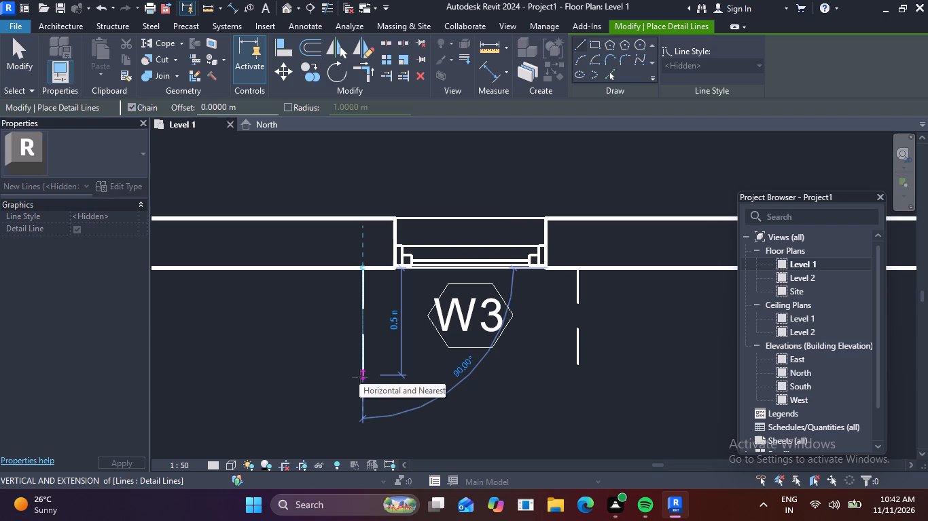
text(.45)
key(Return)
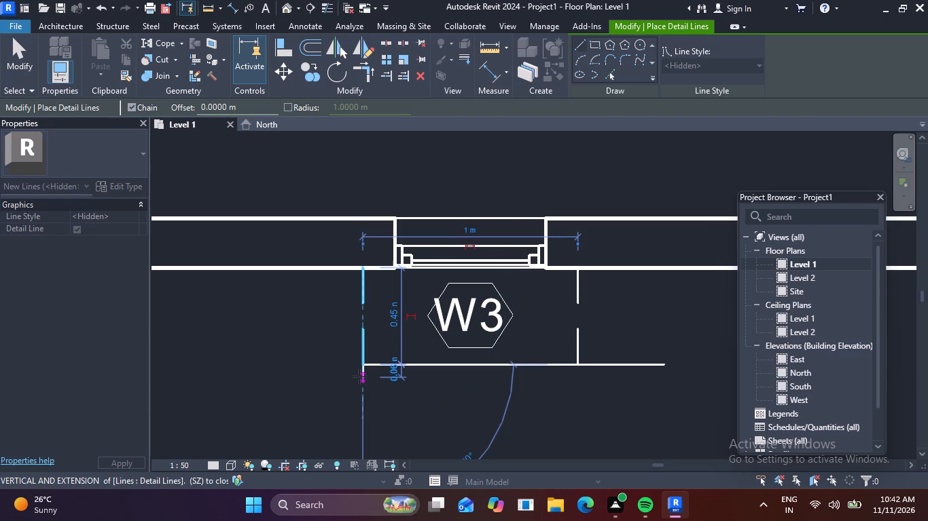
click(582, 368)
Draw Hidden-style detail lines from the north jamb of the west wall's W1 window near the entry: 0.15 m north, then 0.45 m outward.
scroll(596, 377, down, 5)
scroll(490, 372, down, 3)
middle_drag(410, 368, 632, 385)
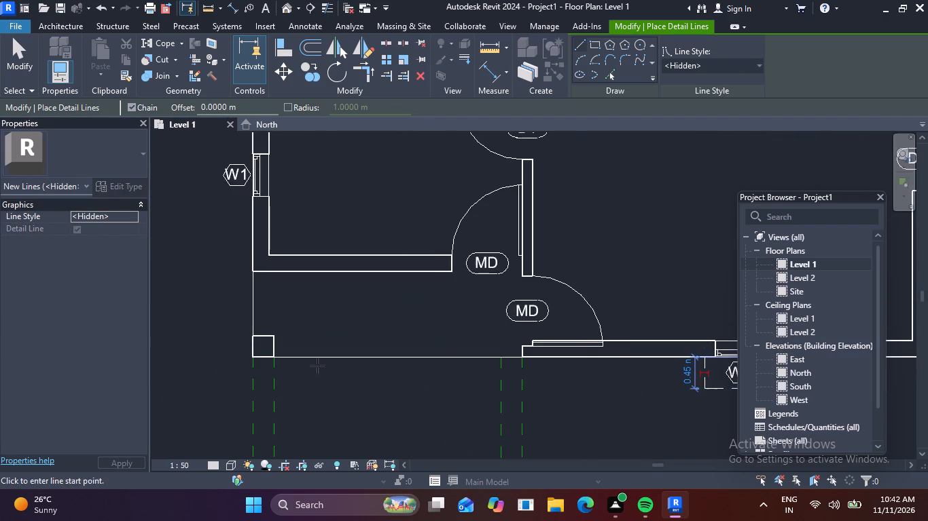
middle_drag(317, 366, 490, 496)
middle_drag(408, 356, 404, 450)
scroll(414, 378, up, 4)
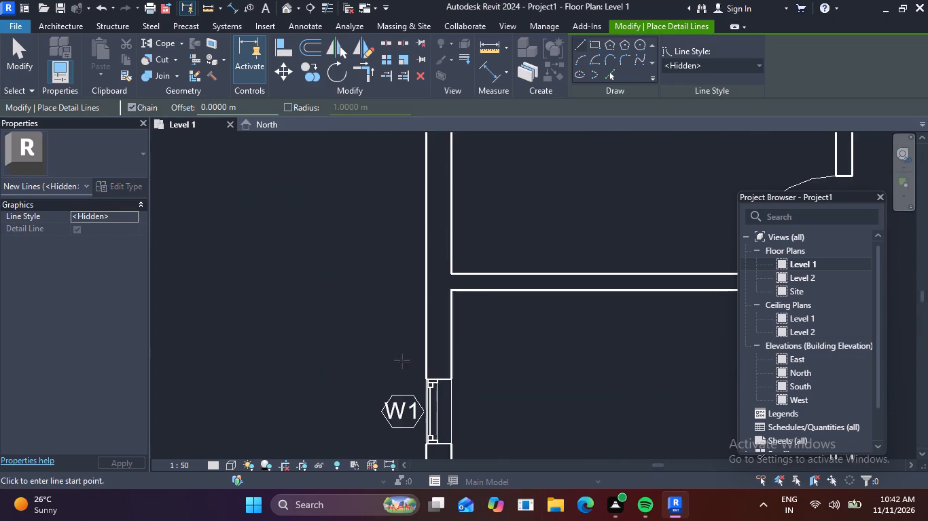
scroll(441, 395, up, 5)
click(420, 368)
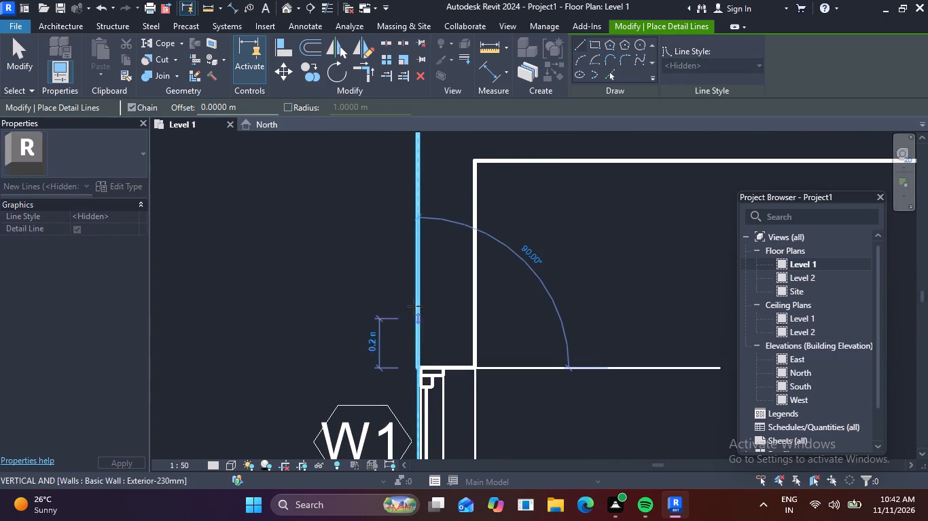
text(.15)
key(Return)
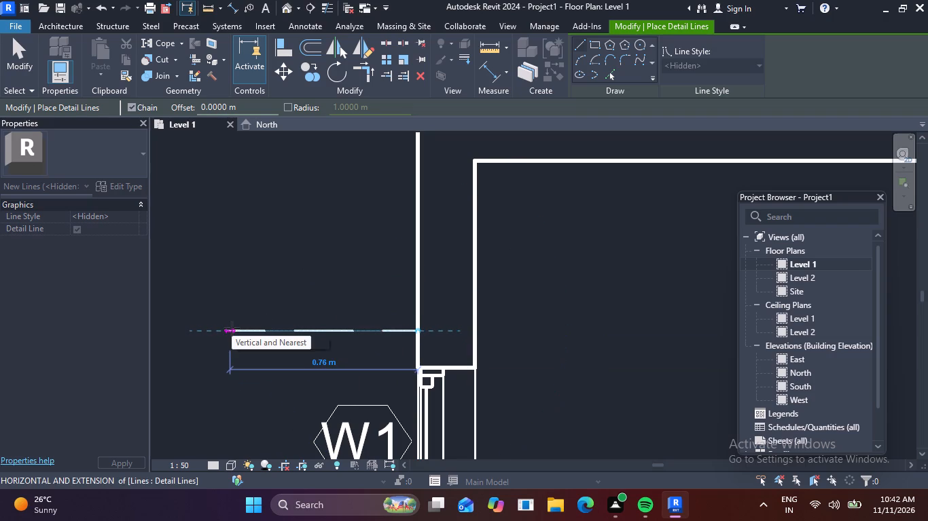
key(period)
text(45)
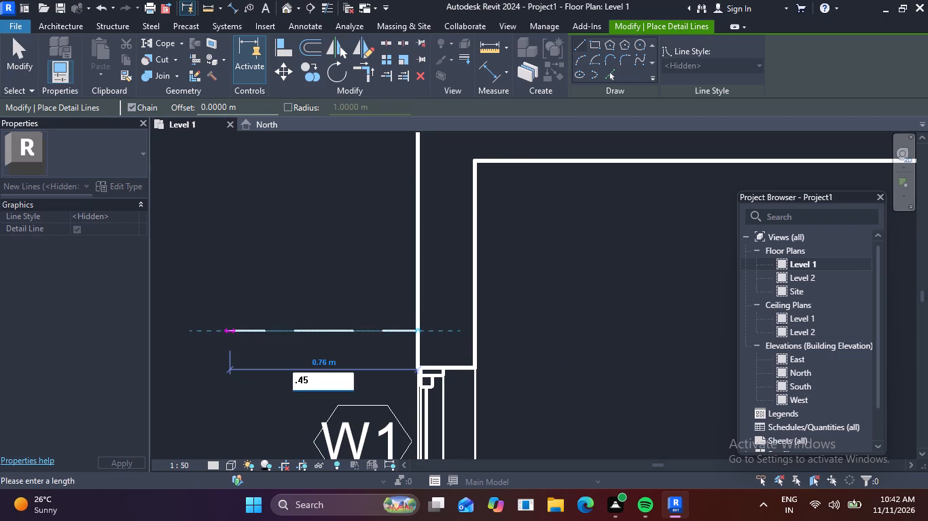
key(Return)
key(Escape)
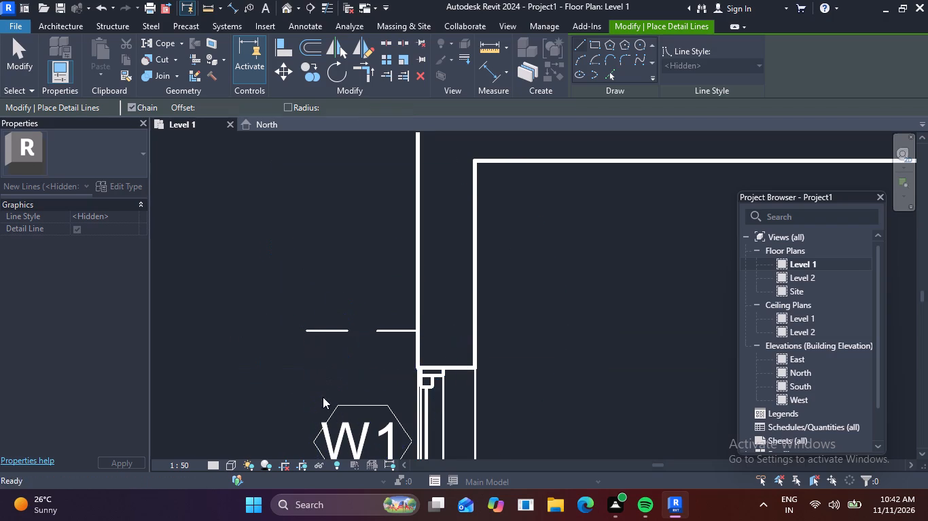
Draw Hidden-style detail lines from the W1 window's south jamb: 0.15 m south, 0.45 m outward, then north to the upper projection line's outer end.
scroll(378, 368, down, 3)
middle_drag(382, 369, 320, 225)
scroll(344, 317, up, 2)
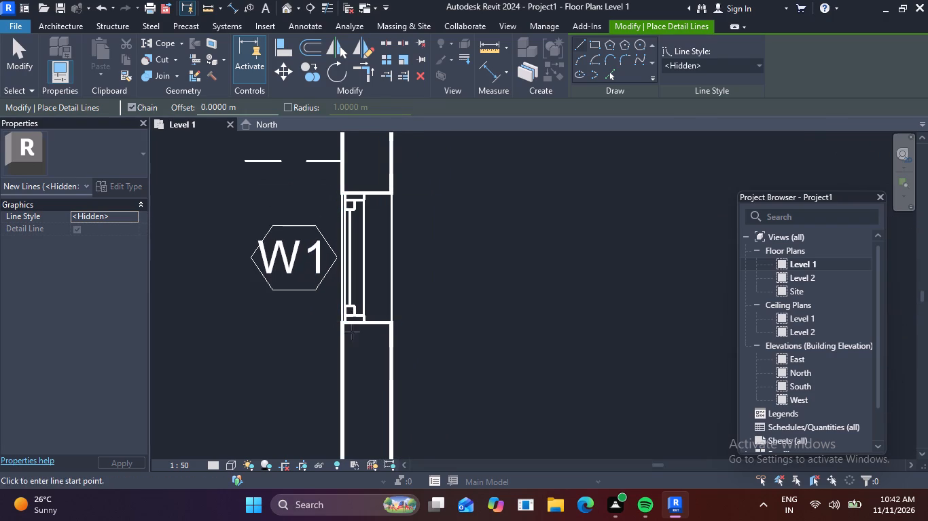
click(343, 325)
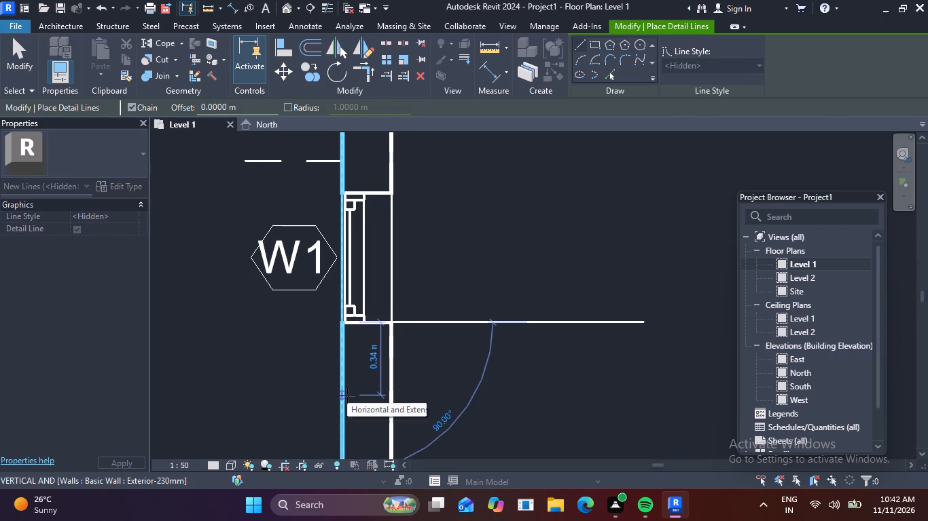
text(.15)
key(Return)
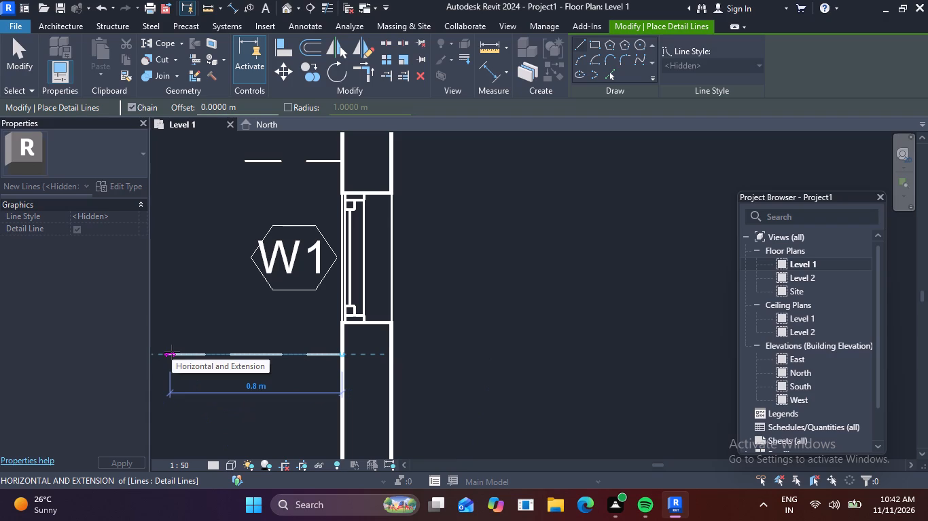
text(.45)
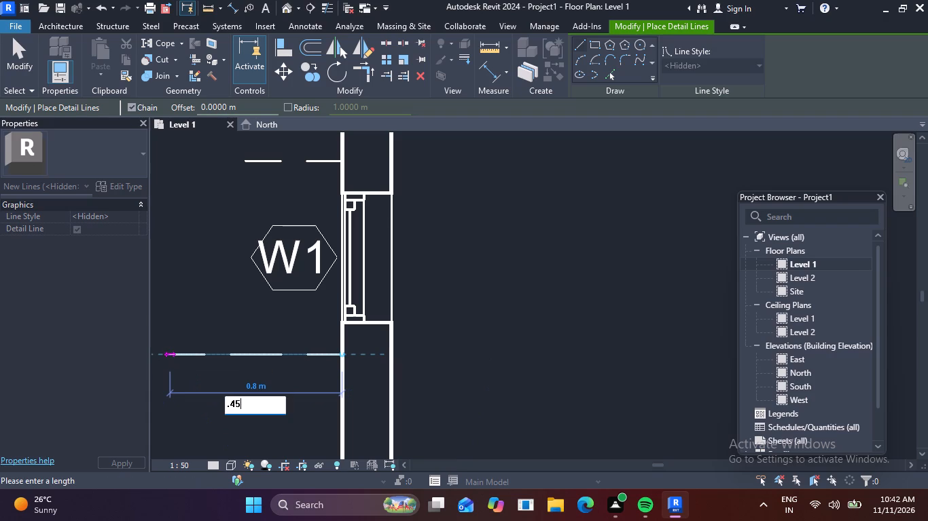
key(Return)
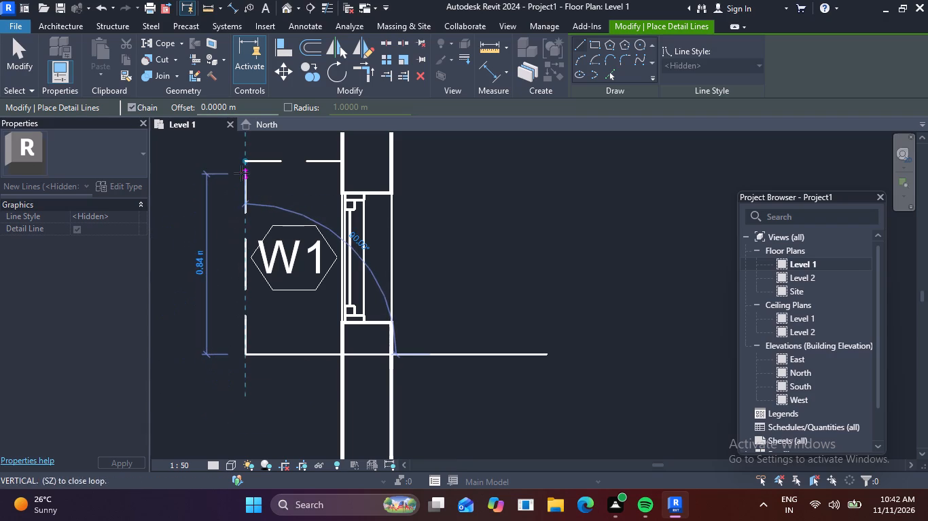
click(245, 163)
Draw Hidden-style detail lines from the north jamb of the west-wall W2 window north of W1: 0.15 m north, then 0.45 m outward.
scroll(258, 247, down, 3)
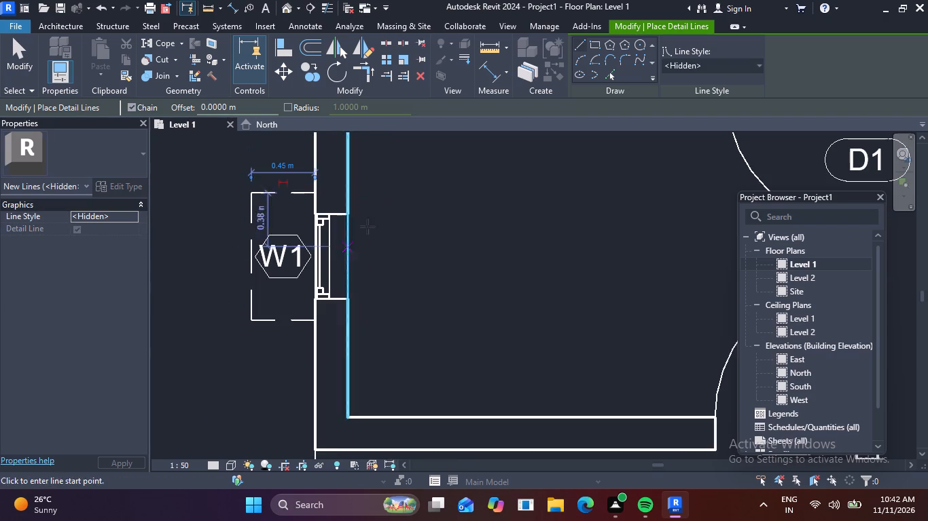
scroll(395, 197, down, 5)
middle_drag(442, 201, 463, 381)
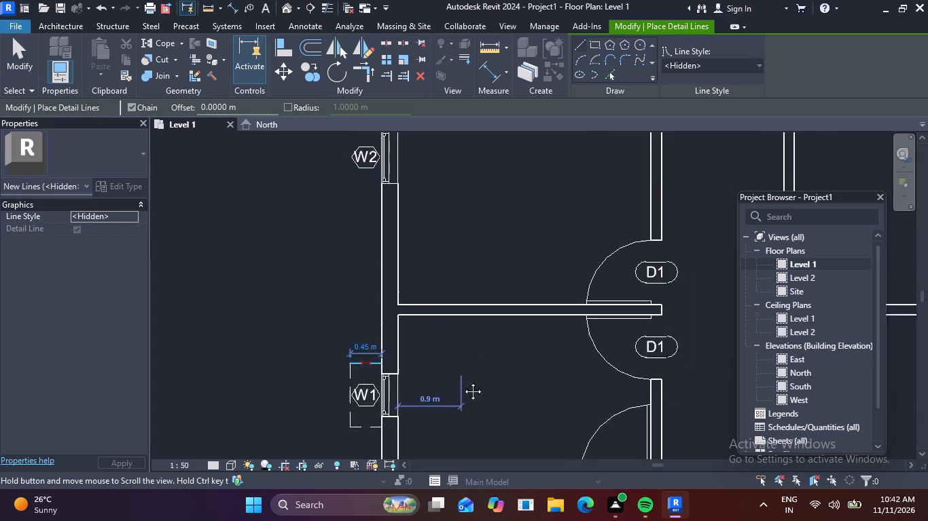
middle_drag(463, 381, 467, 487)
scroll(399, 260, up, 8)
click(359, 262)
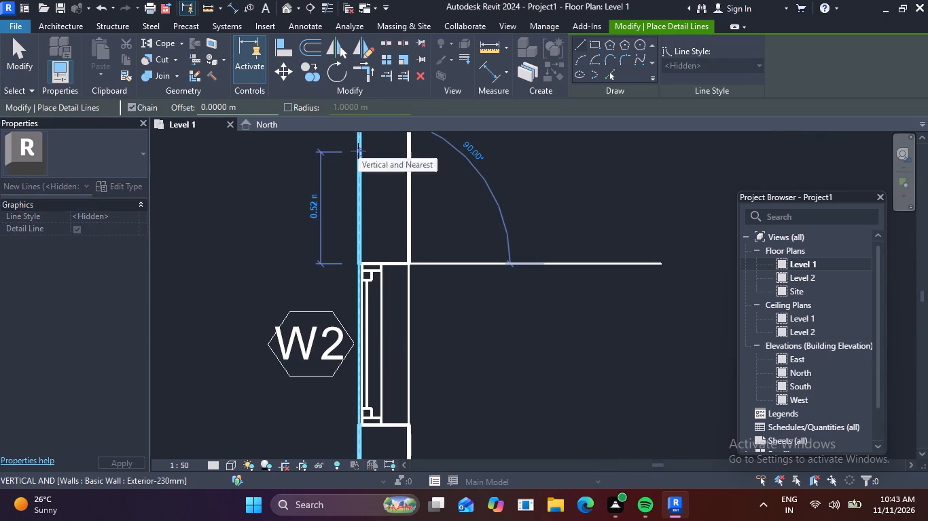
text(.15)
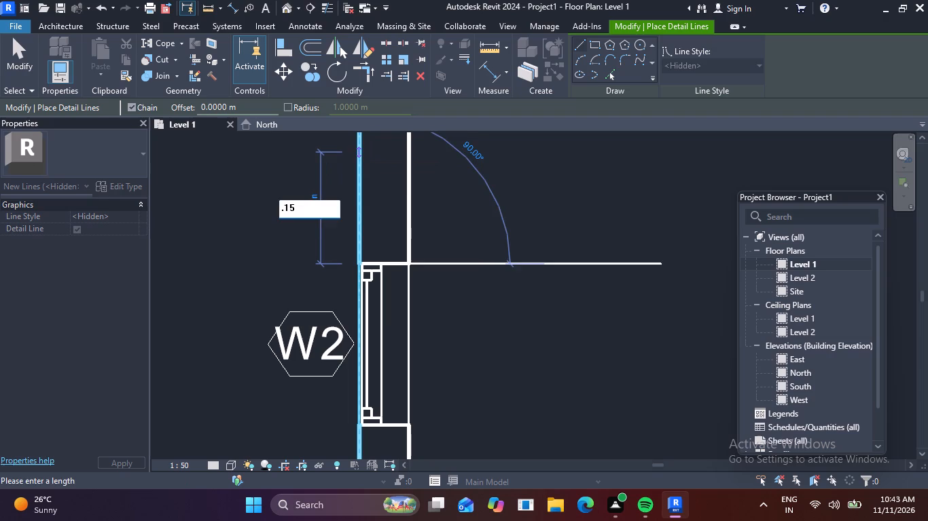
key(Return)
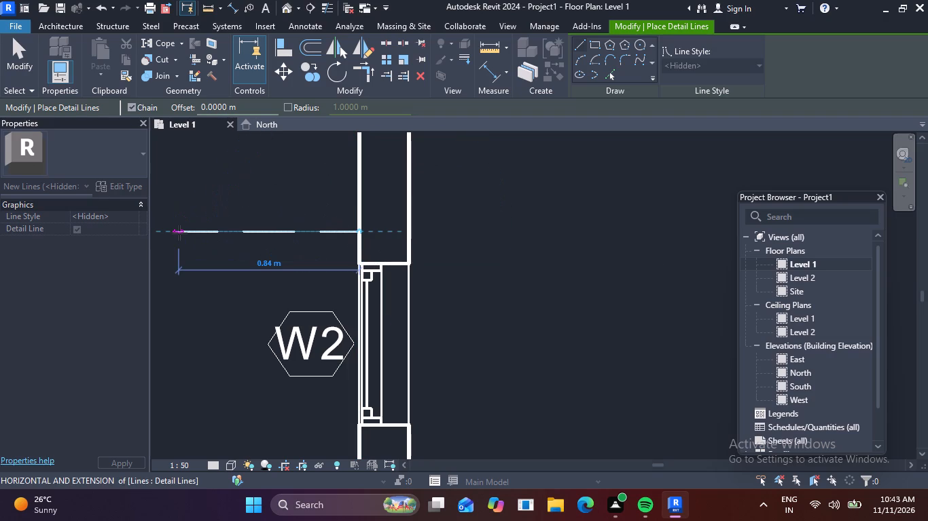
text(.45)
key(Return)
key(Escape)
Draw Hidden-style detail lines from the west-wall W2 window's south jamb: 0.15 m south, 0.45 m outward, then north to the upper projection line's outer end.
scroll(267, 235, down, 2)
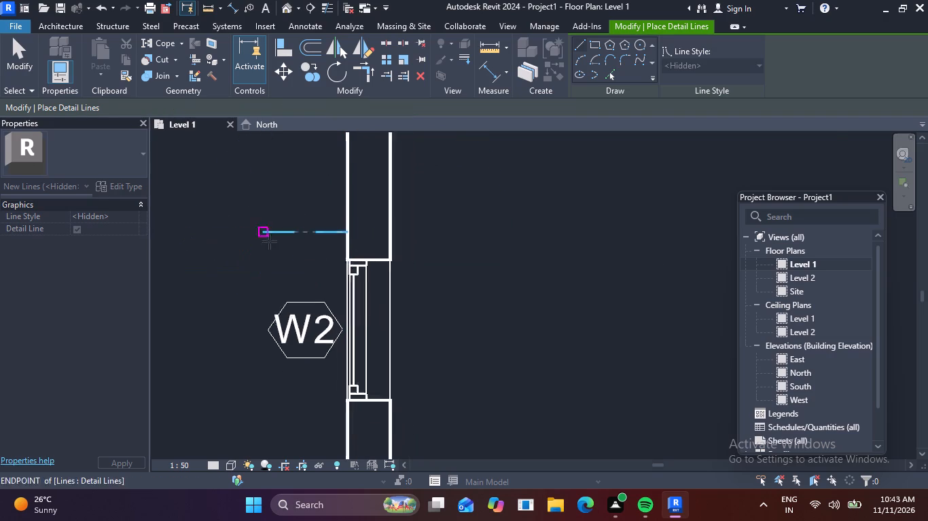
scroll(269, 242, down, 2)
middle_drag(317, 317, 311, 237)
scroll(307, 264, up, 5)
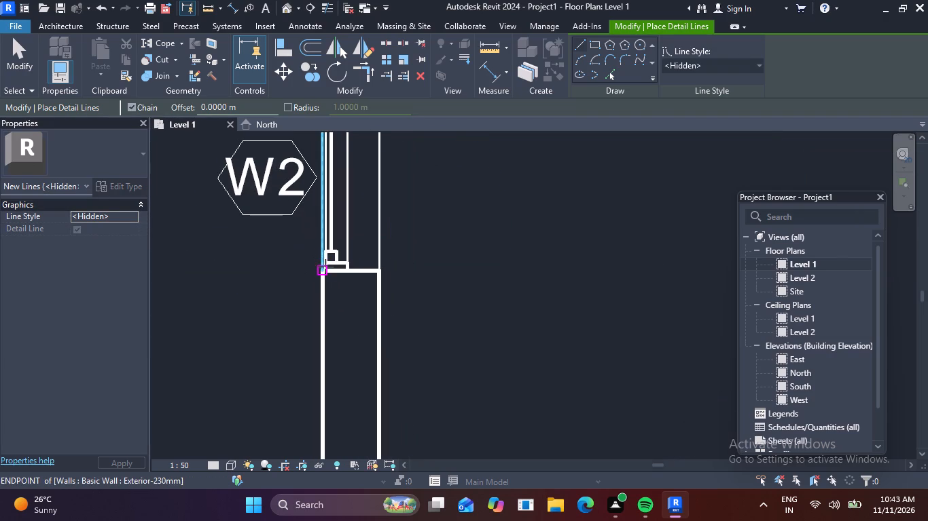
click(325, 271)
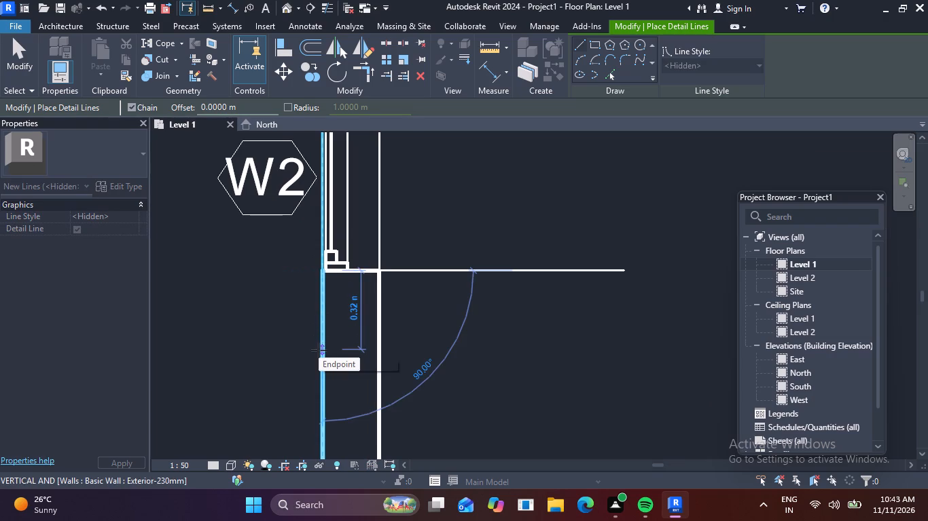
text(.15)
key(Return)
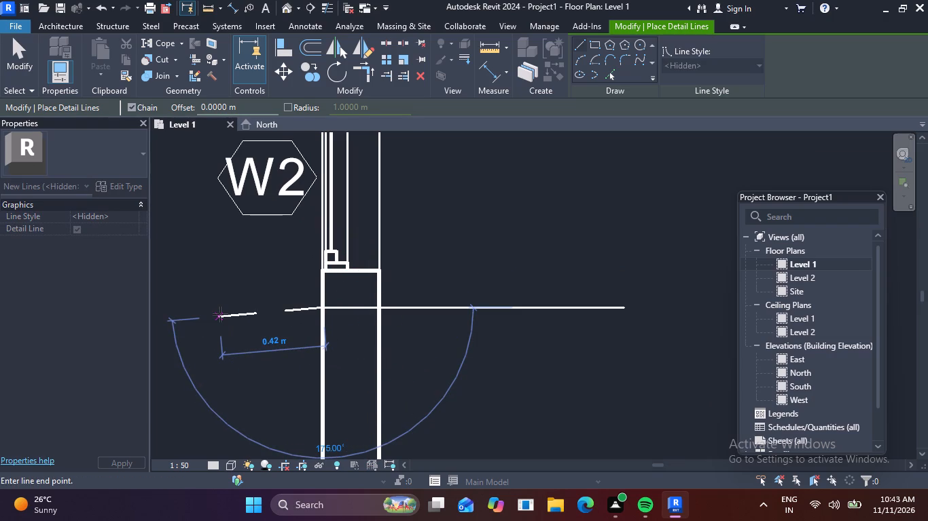
text(.45)
key(Return)
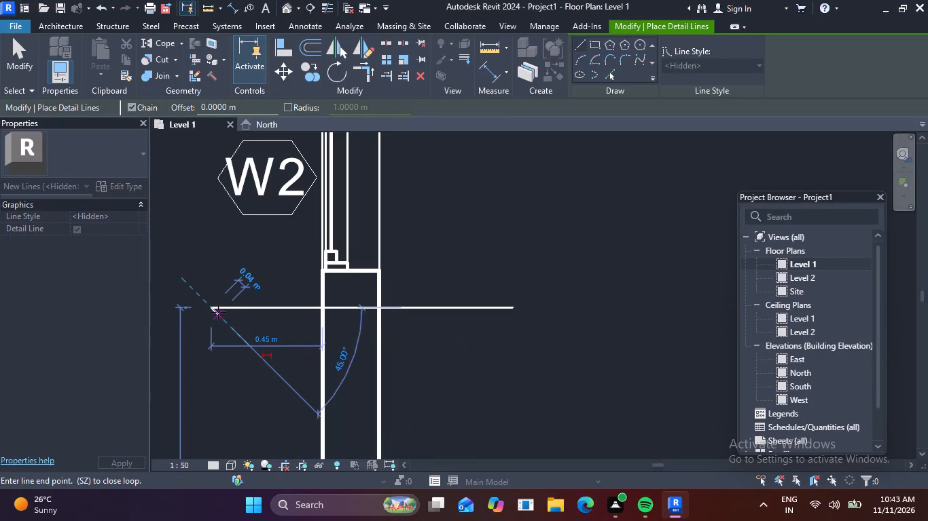
middle_drag(205, 194, 191, 353)
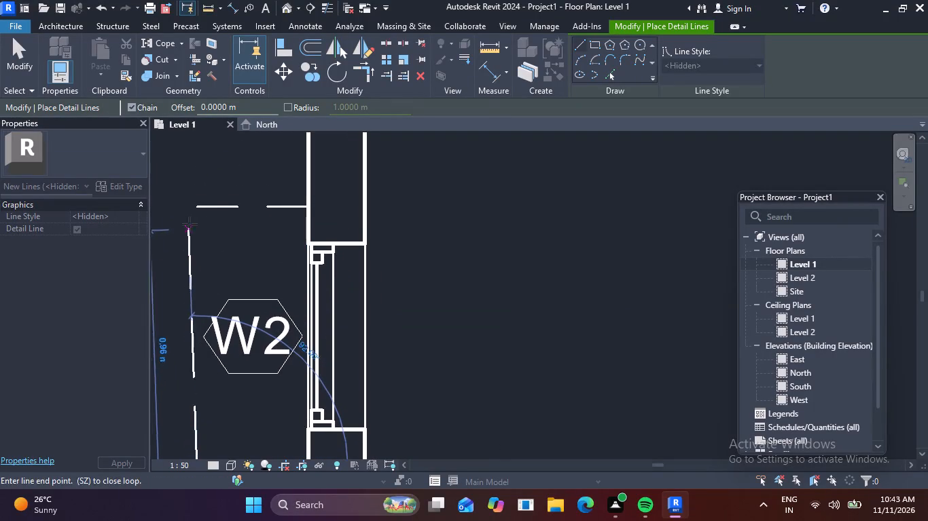
click(197, 206)
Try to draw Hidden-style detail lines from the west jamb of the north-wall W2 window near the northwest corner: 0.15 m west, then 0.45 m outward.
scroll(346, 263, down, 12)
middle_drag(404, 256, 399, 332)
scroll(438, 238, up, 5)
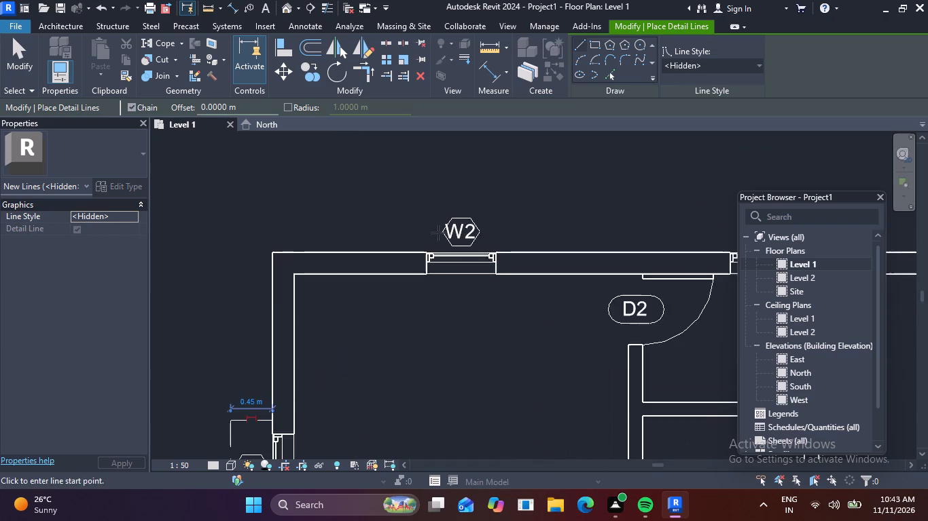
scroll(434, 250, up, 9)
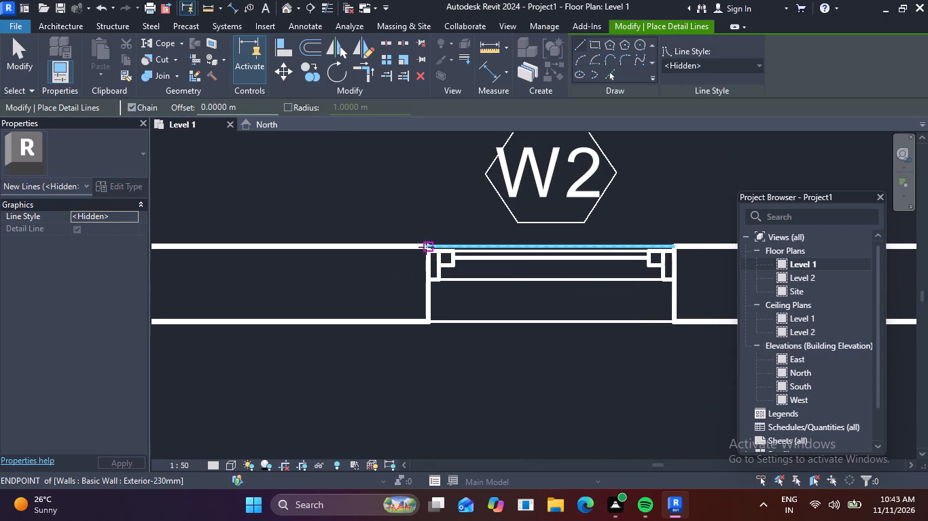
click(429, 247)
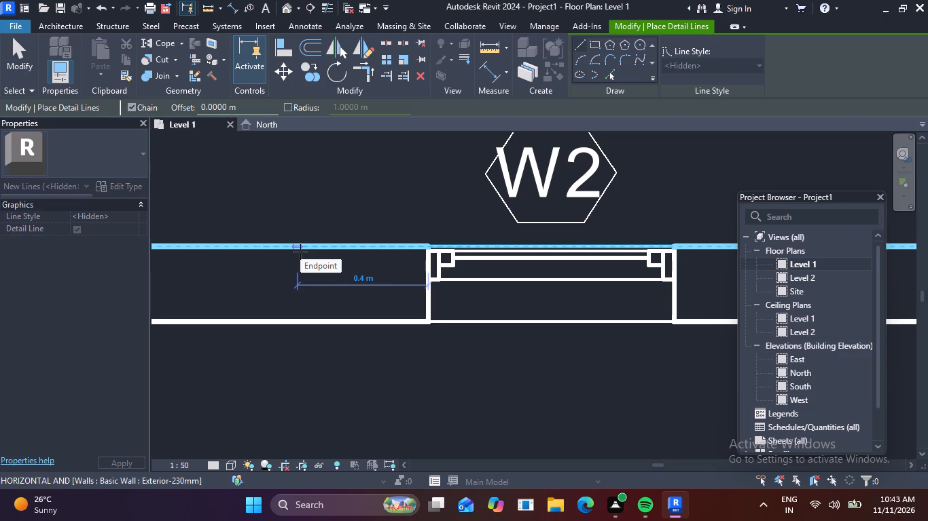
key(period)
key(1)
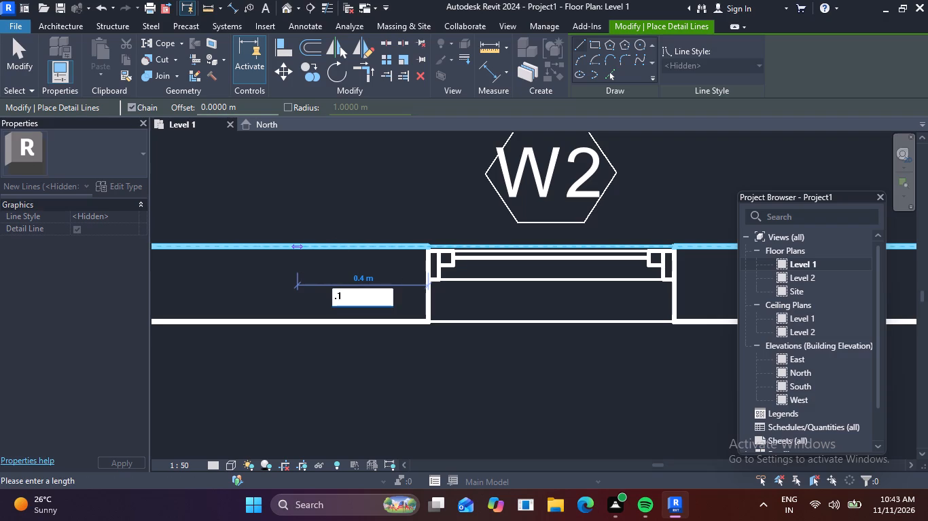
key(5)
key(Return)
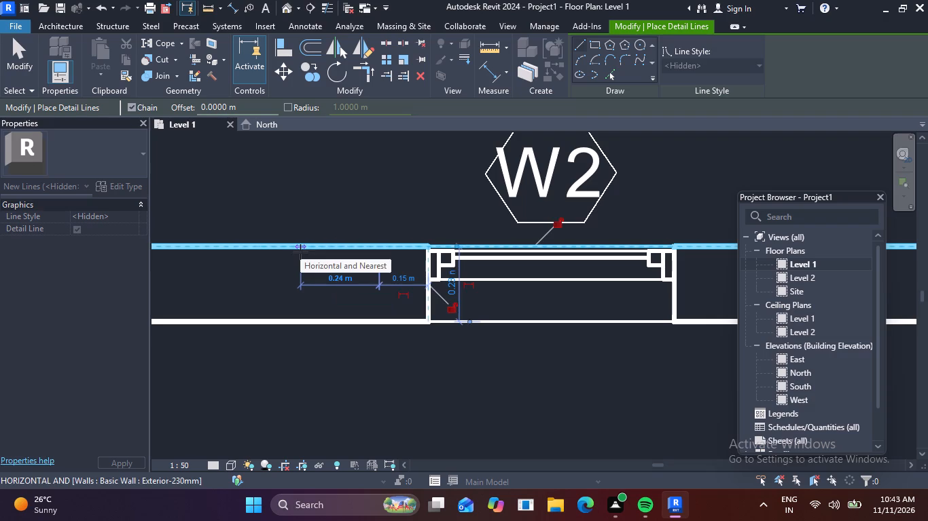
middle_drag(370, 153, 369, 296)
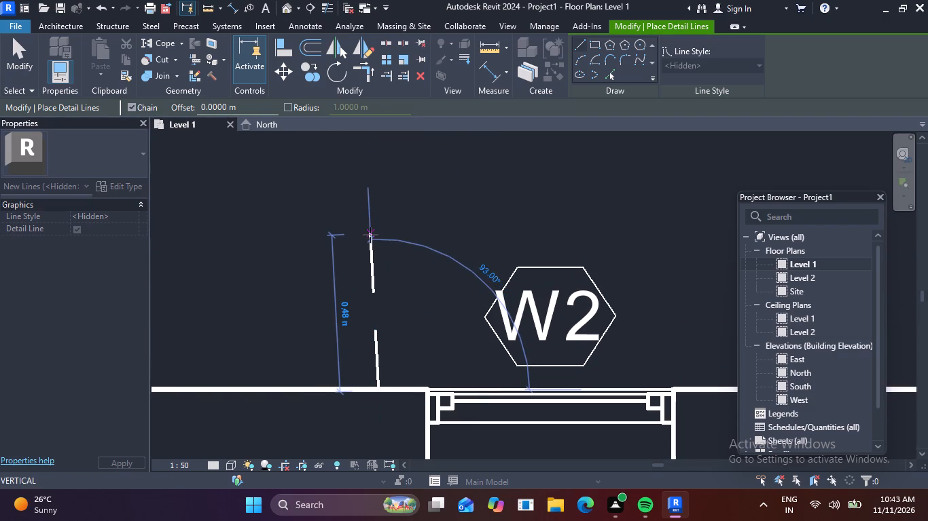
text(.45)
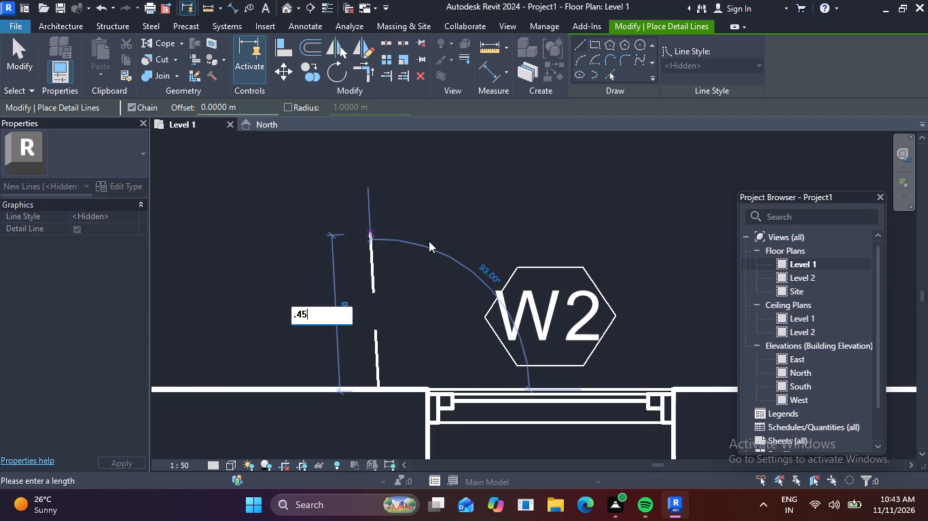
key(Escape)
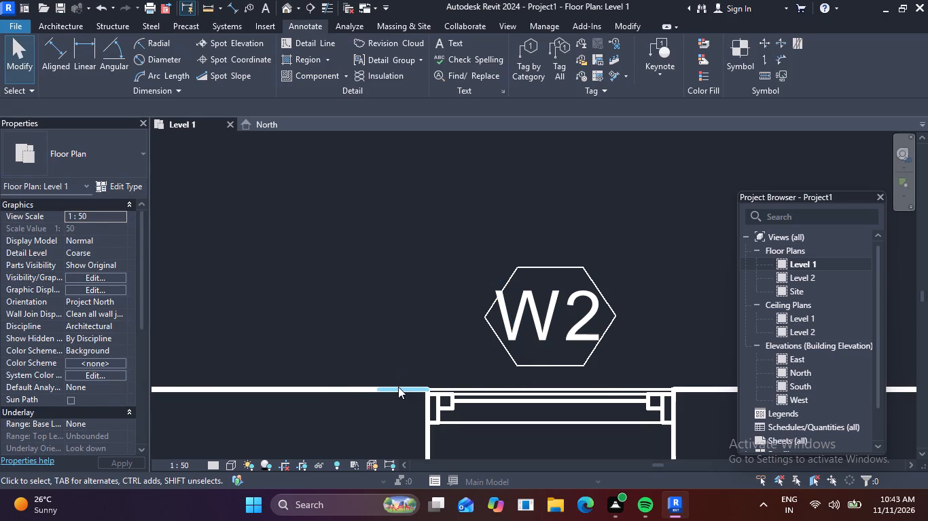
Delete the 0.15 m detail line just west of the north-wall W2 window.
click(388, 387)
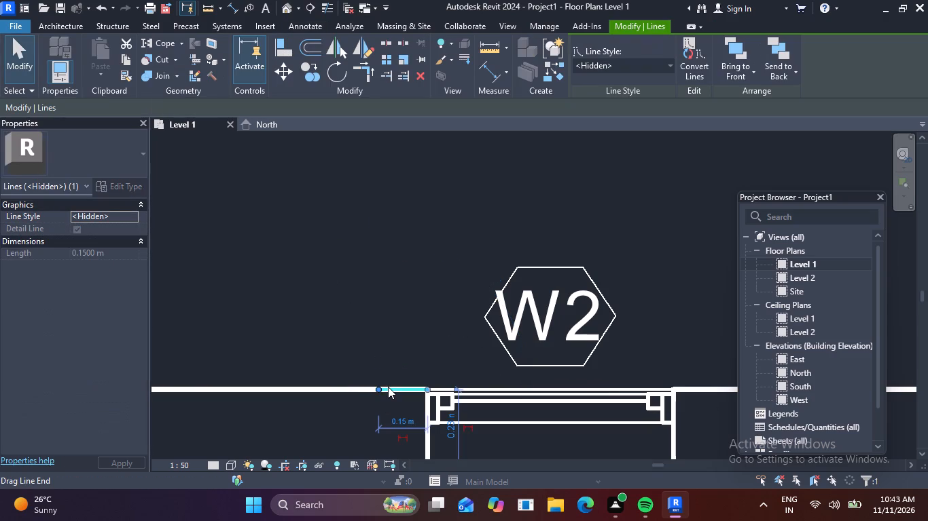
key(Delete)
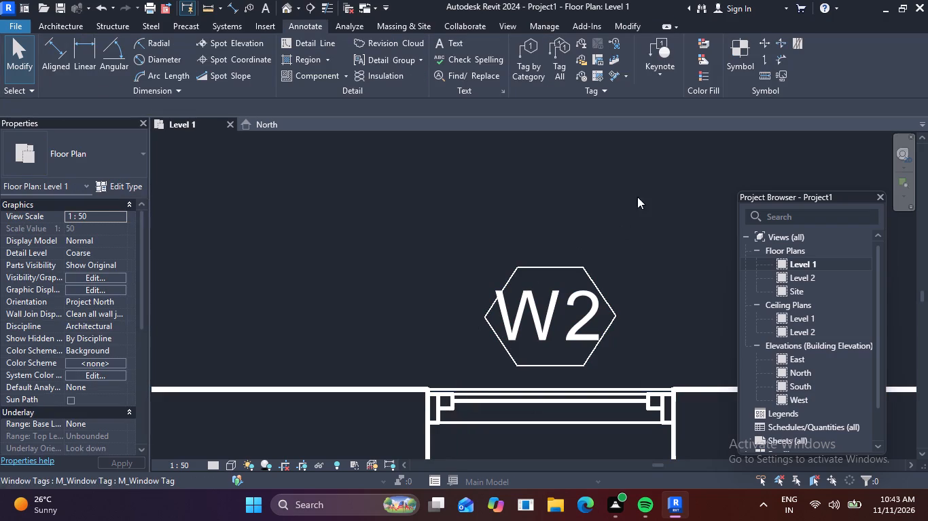
Dismiss the save reminder without saving and draw Hidden-style detail lines from this W2 window's west jamb: 0.15 m west, then 0.45 m north.
click(293, 42)
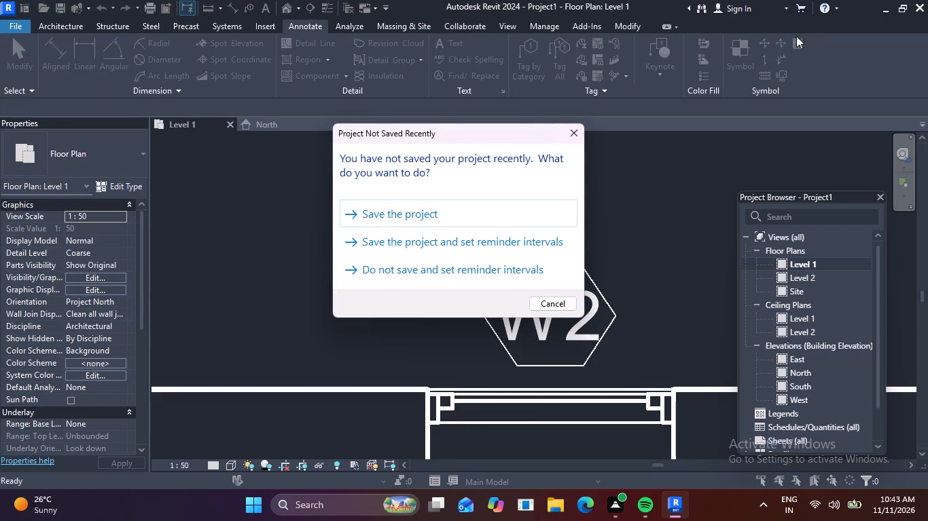
click(570, 134)
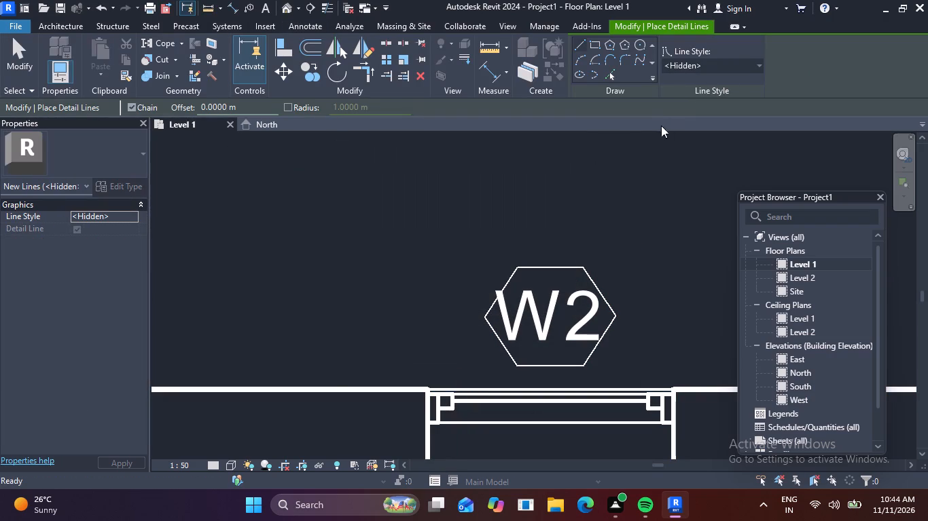
click(426, 389)
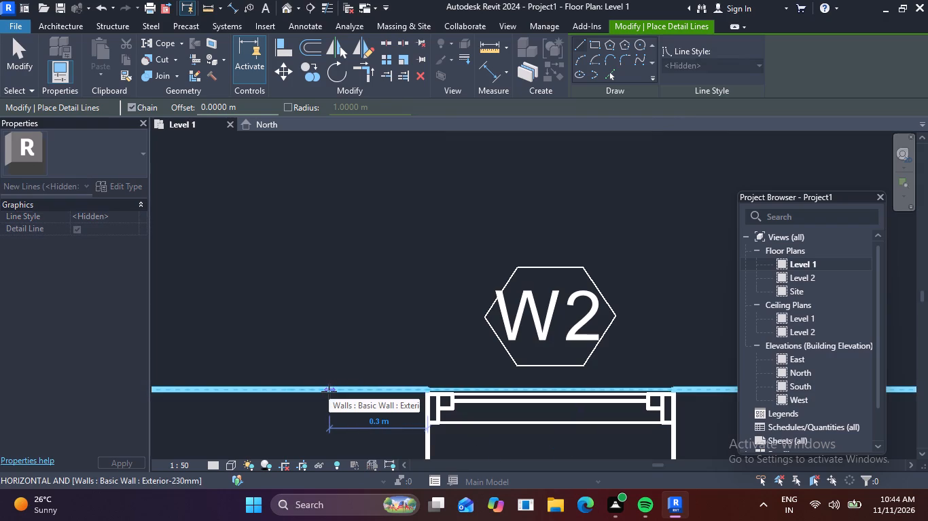
text(.15)
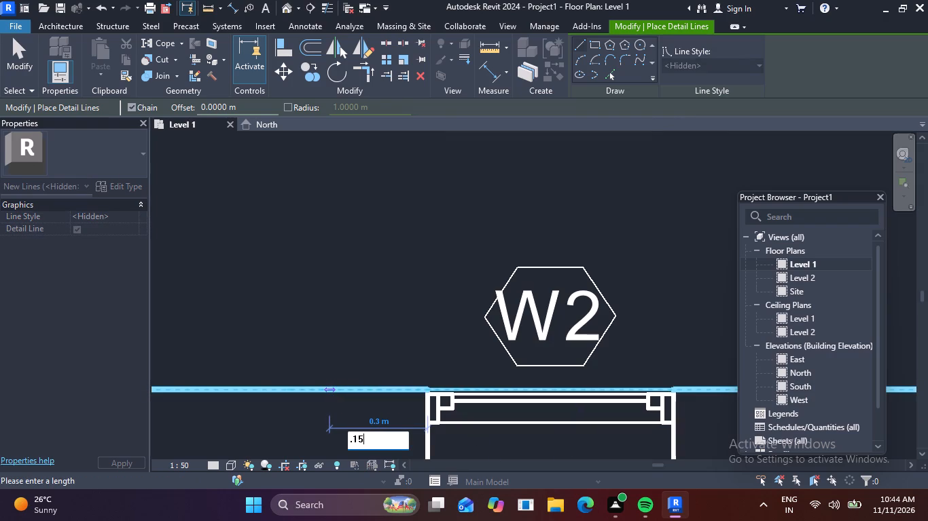
key(Return)
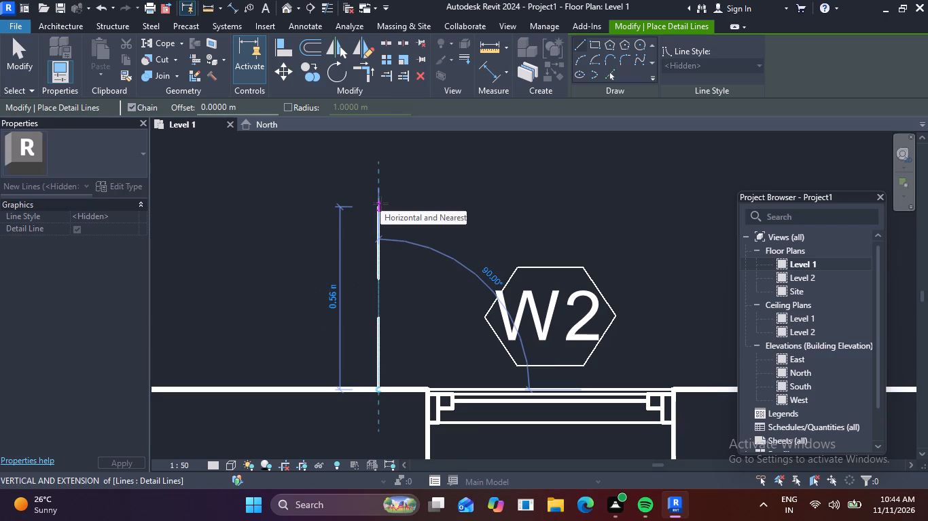
text(.45)
key(Return)
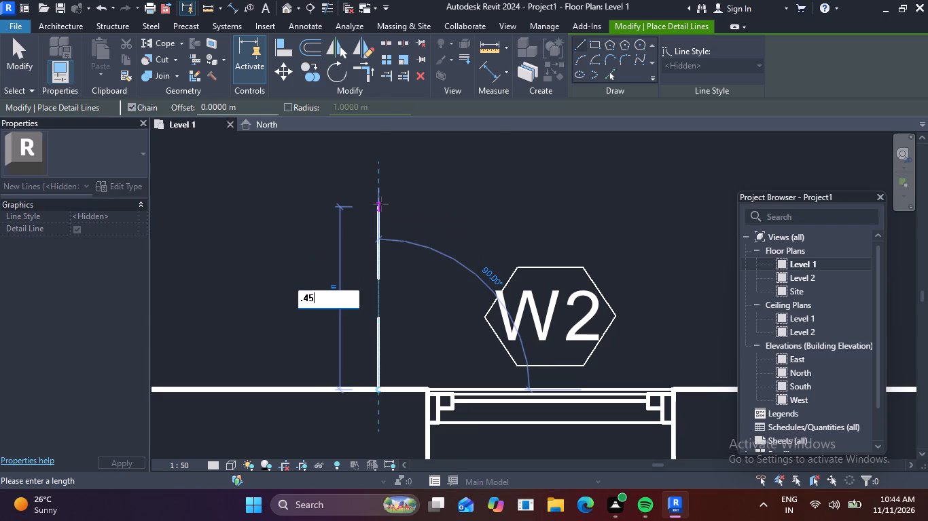
key(Escape)
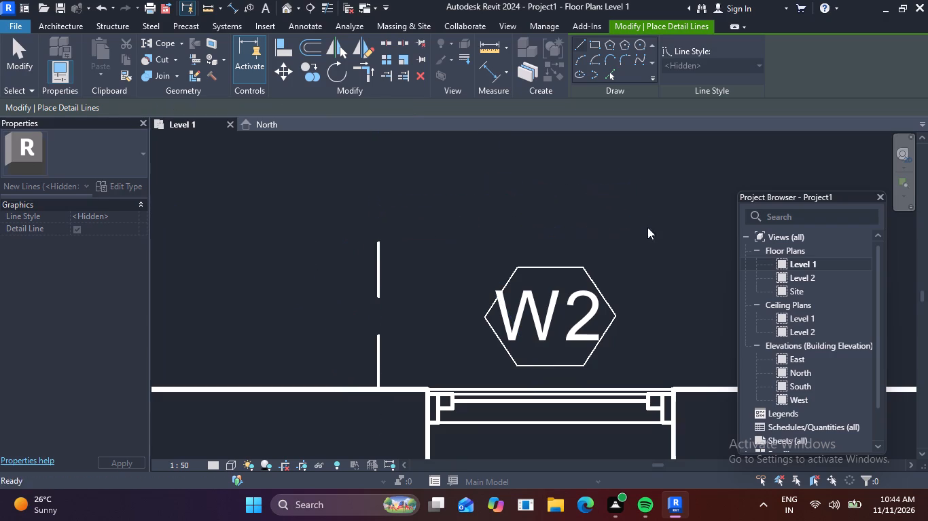
Draw Hidden-style detail lines from the W2 window's east jamb: 0.15 m east, 0.45 m north, then west to the other projection line's outer end.
middle_drag(647, 227, 424, 164)
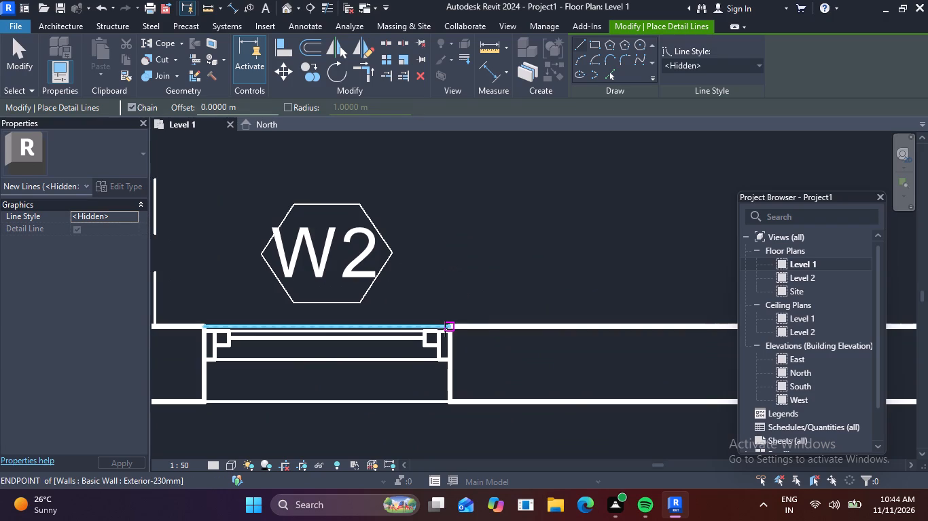
click(448, 328)
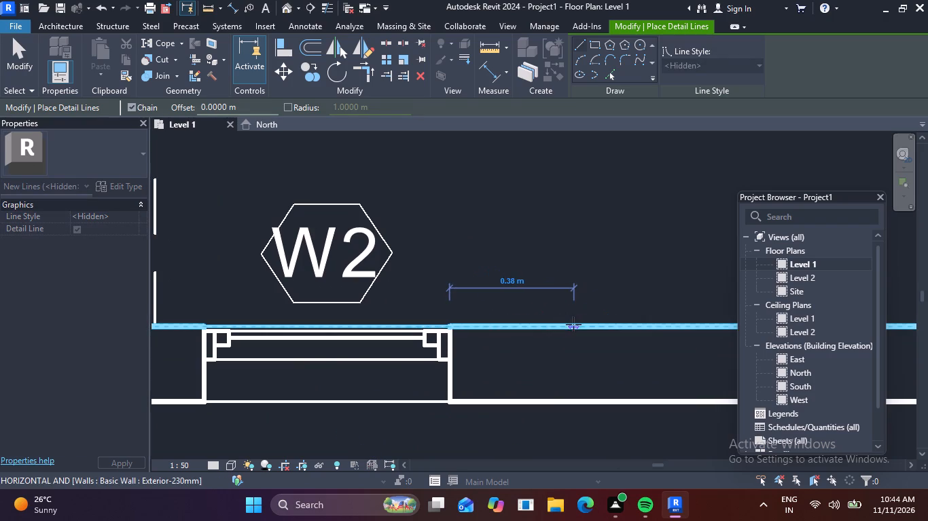
key(period)
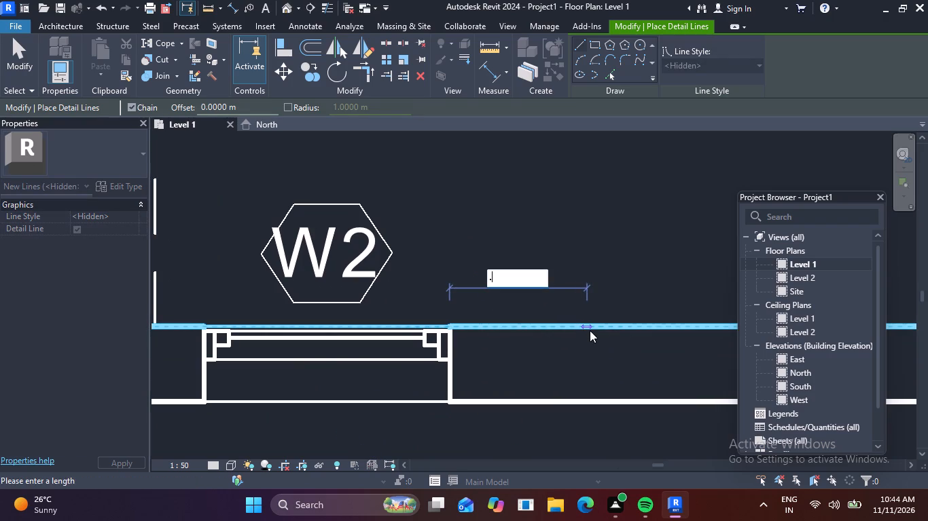
text(15)
key(Return)
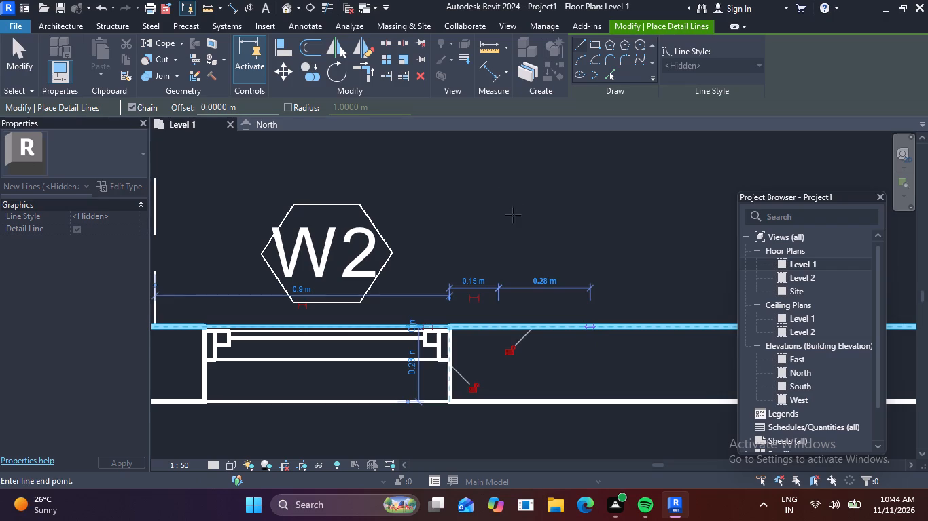
text(.45)
key(Return)
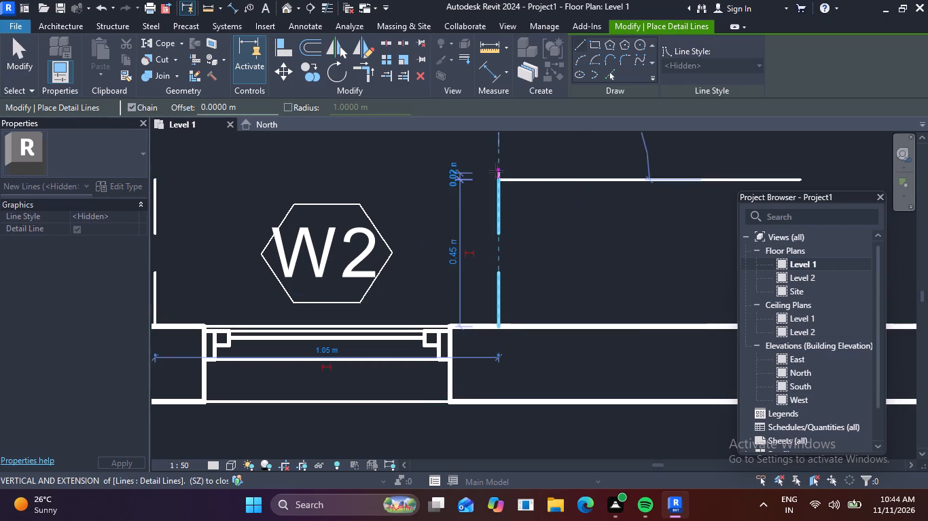
middle_drag(277, 193, 512, 182)
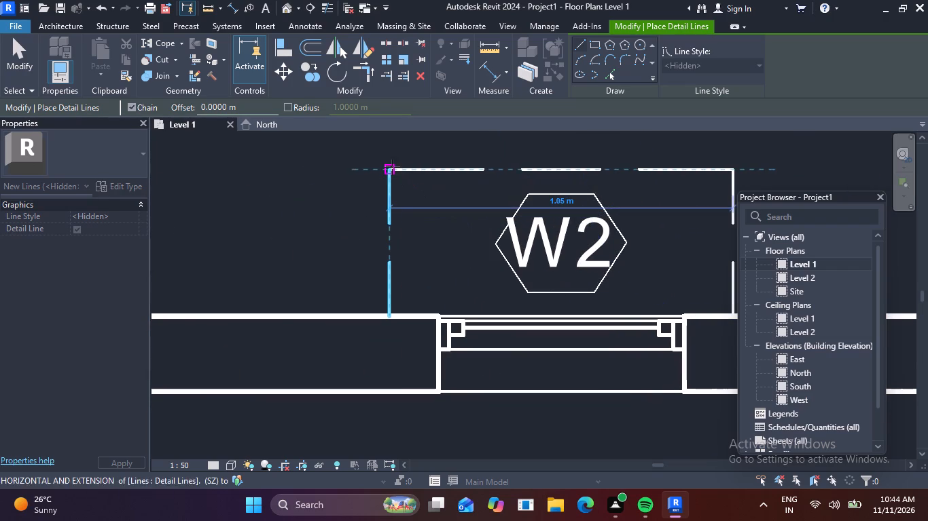
click(388, 168)
Draw Hidden-style detail lines from the west jamb of the north wall's first V window east of the outlined W2: 0.15 m west, then 0.45 m north.
scroll(493, 209, down, 6)
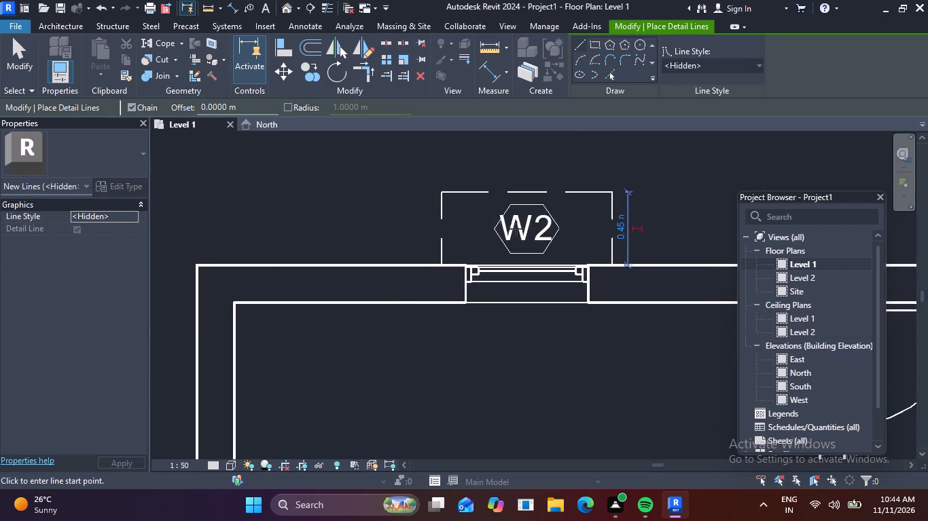
middle_drag(457, 218, 134, 208)
middle_drag(442, 214, 136, 207)
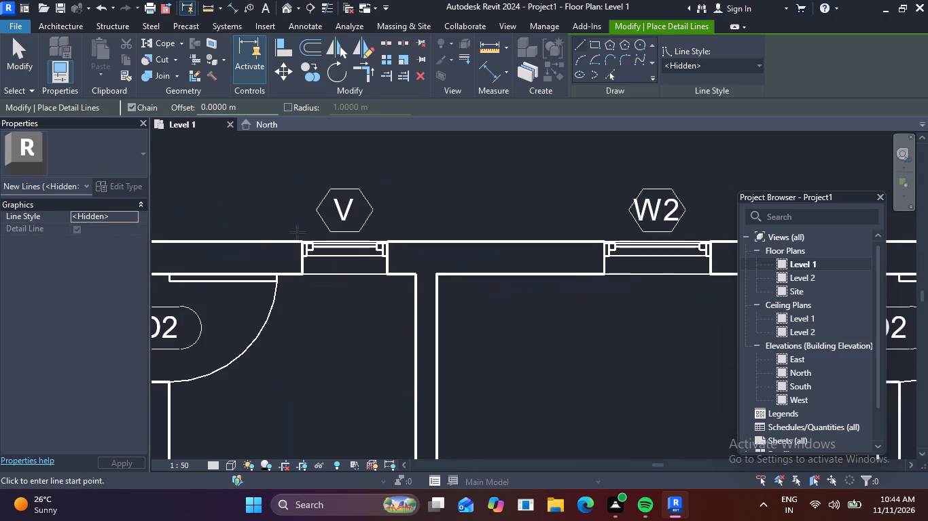
scroll(309, 228, up, 4)
middle_drag(313, 222, 344, 297)
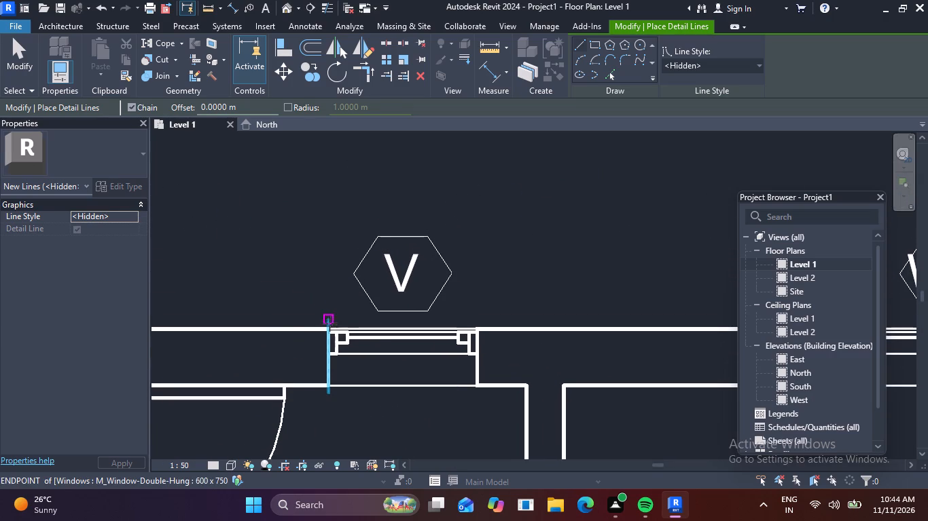
click(327, 326)
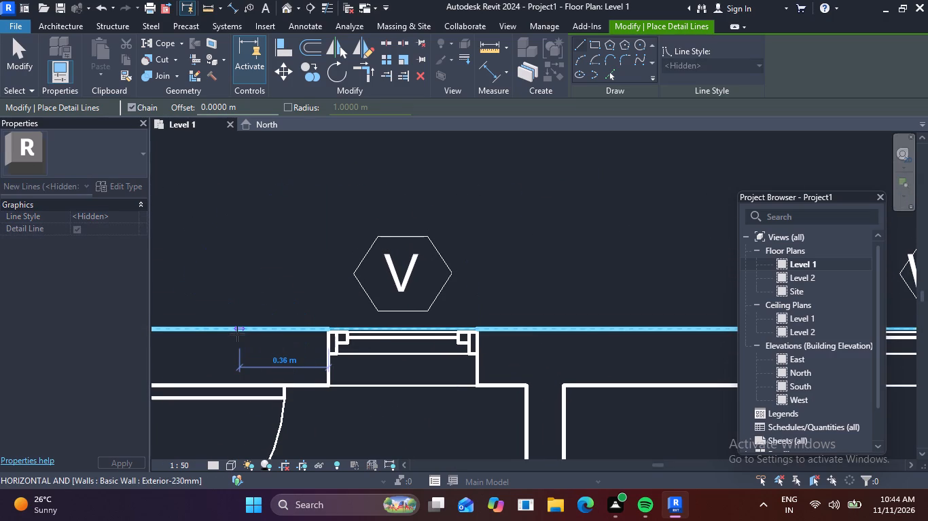
key(period)
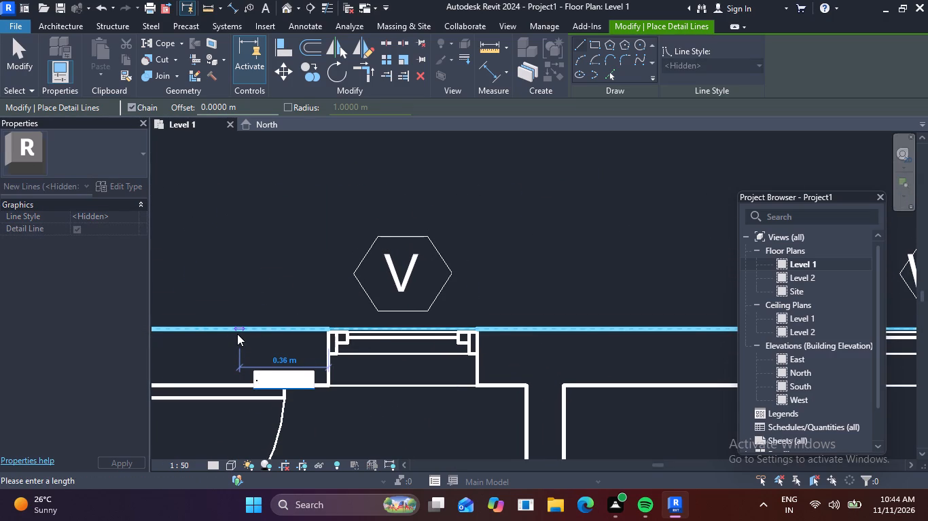
text(15)
key(Return)
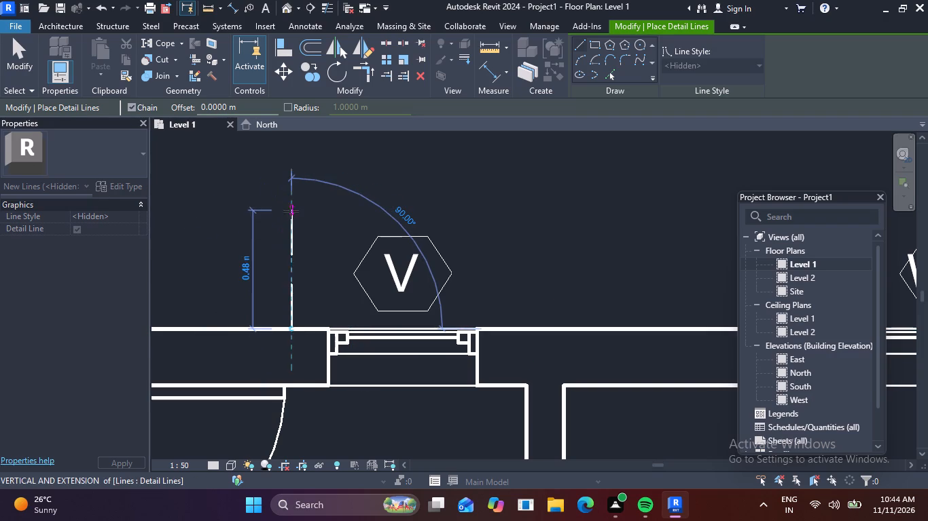
text(.45)
key(Return)
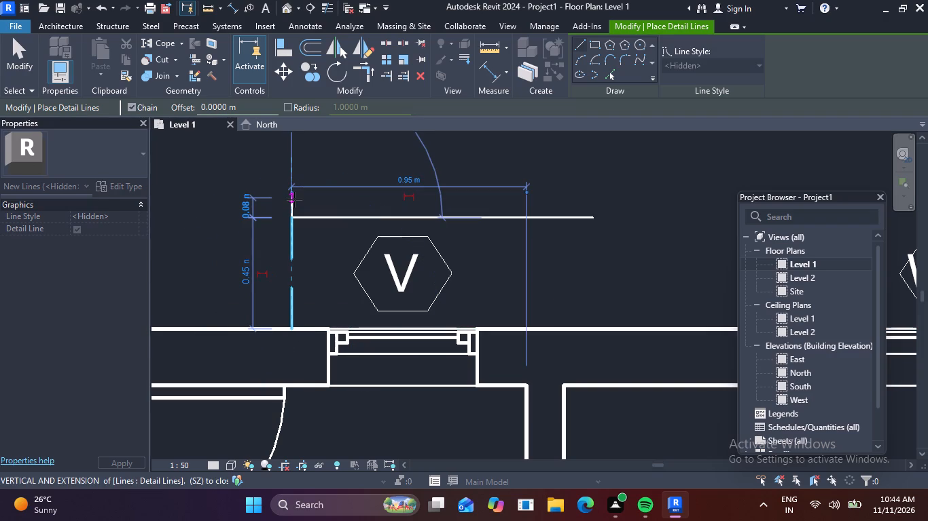
key(Escape)
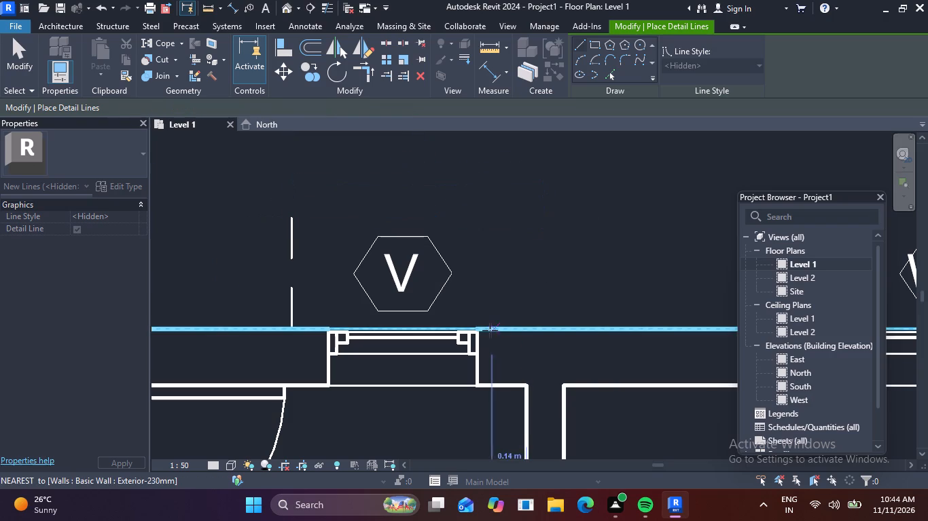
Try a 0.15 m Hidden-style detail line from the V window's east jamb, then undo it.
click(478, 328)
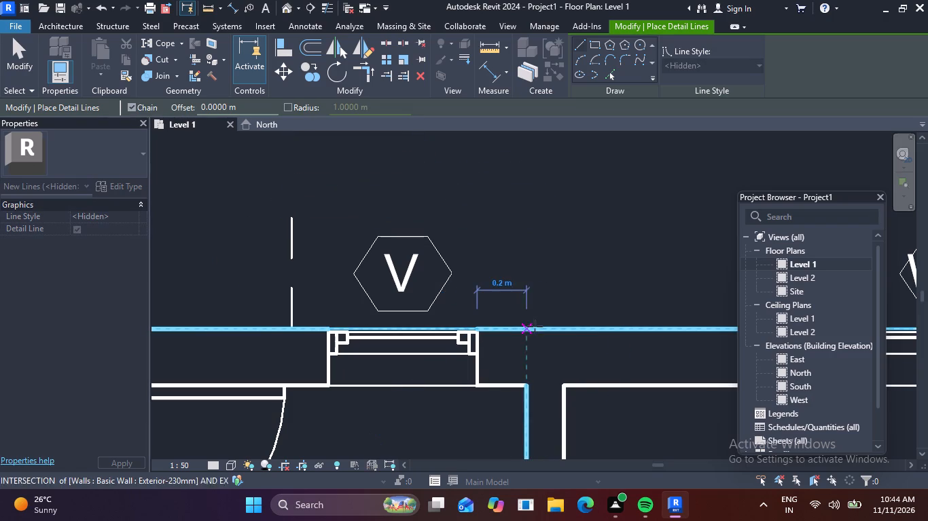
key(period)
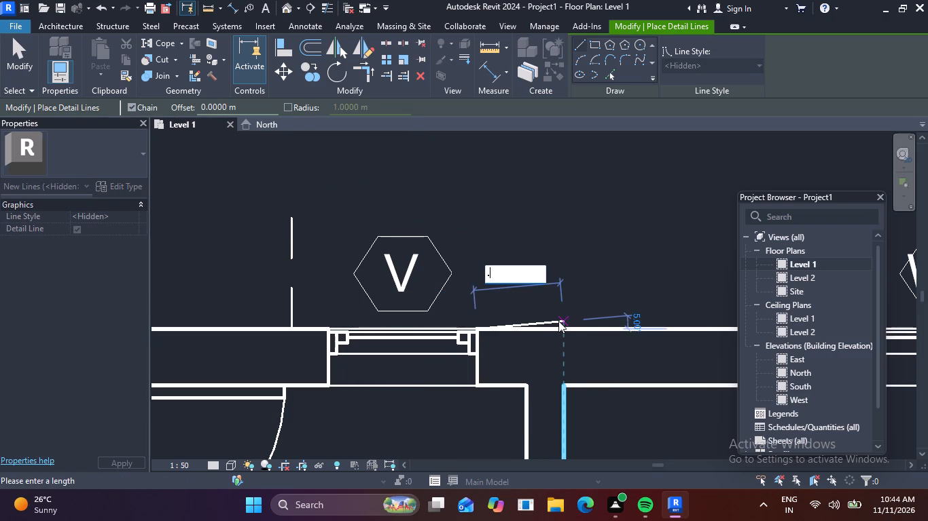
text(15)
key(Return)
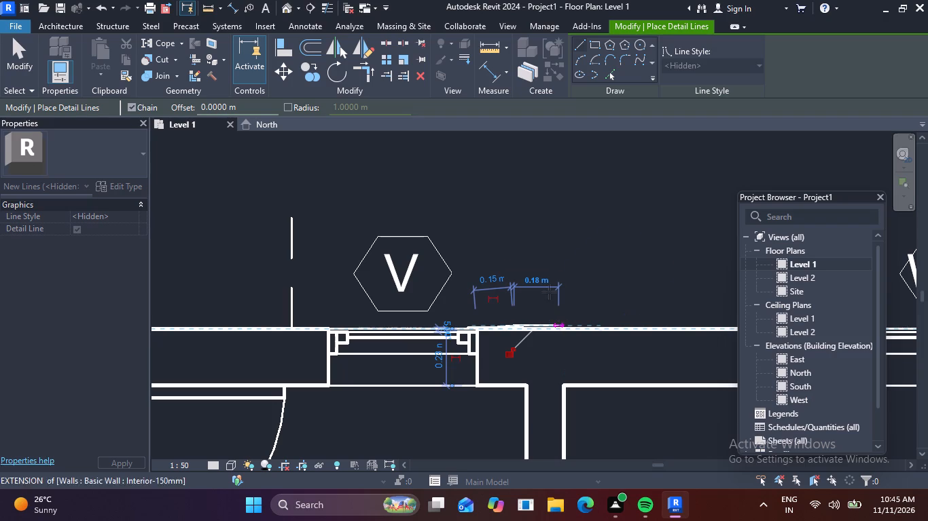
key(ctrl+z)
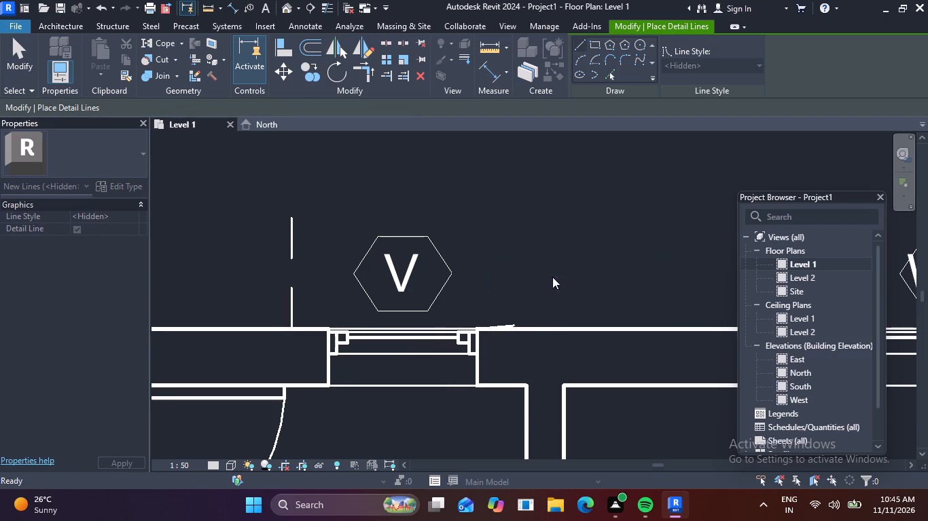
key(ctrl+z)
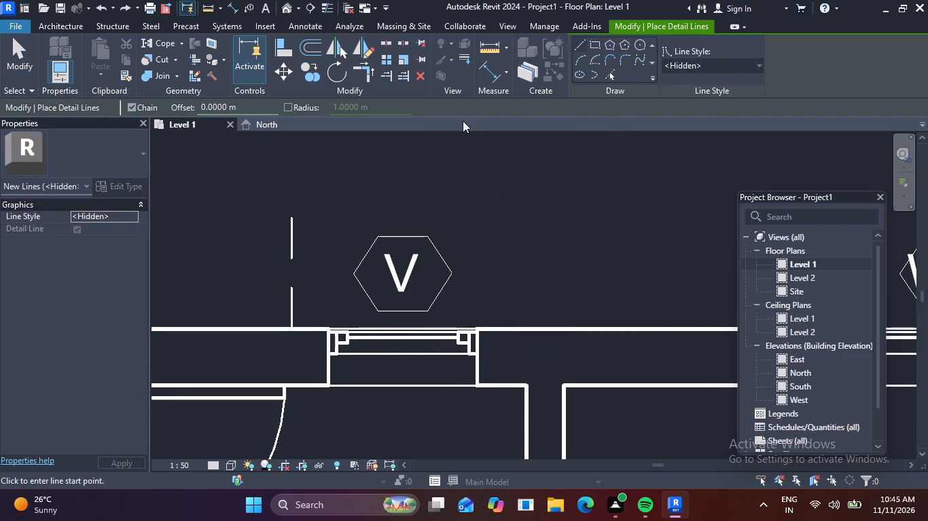
Draw Hidden-style detail lines from the V window's east jamb: 0.15 m east, 0.45 m north, then west to the other projection line's outer end.
click(478, 330)
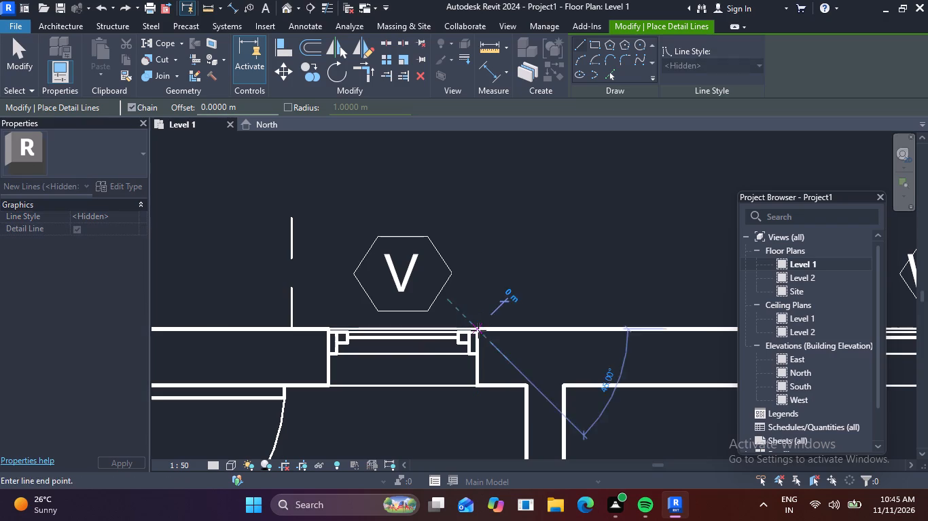
key(period)
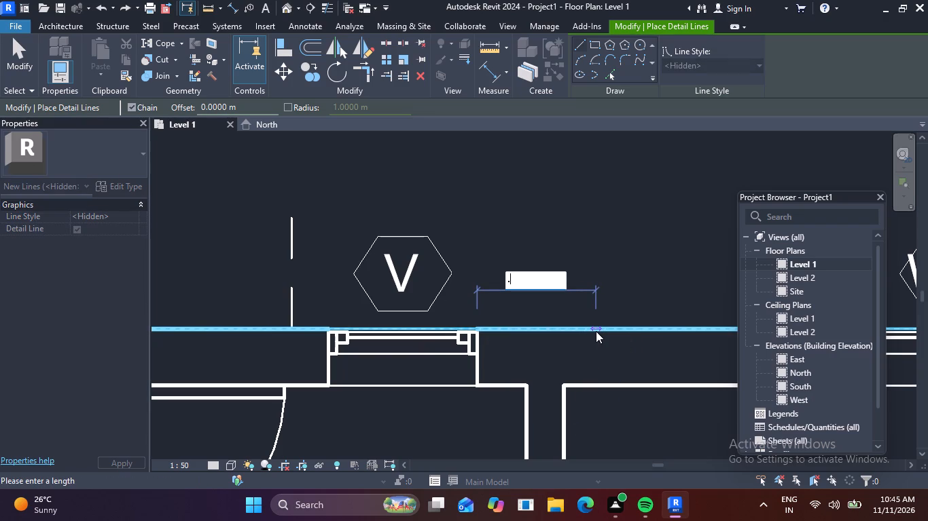
key(1)
key(5)
key(Return)
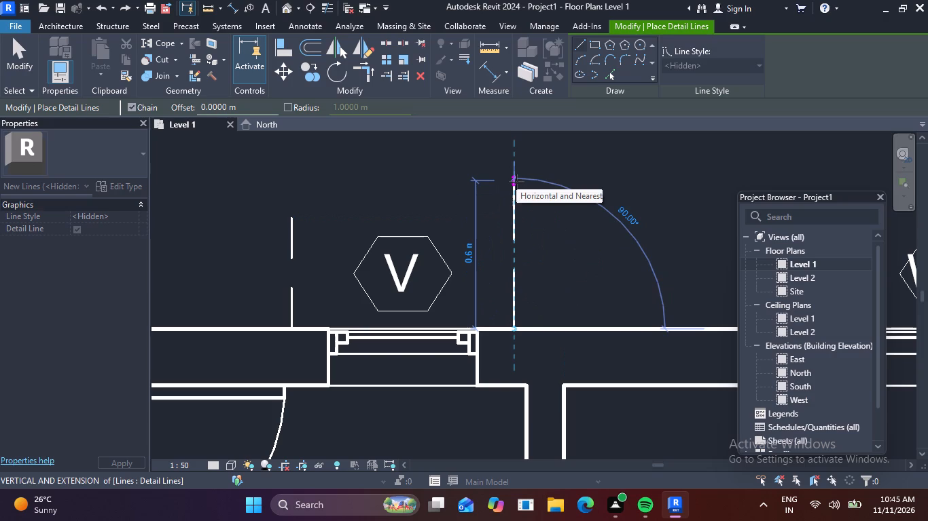
text(.45)
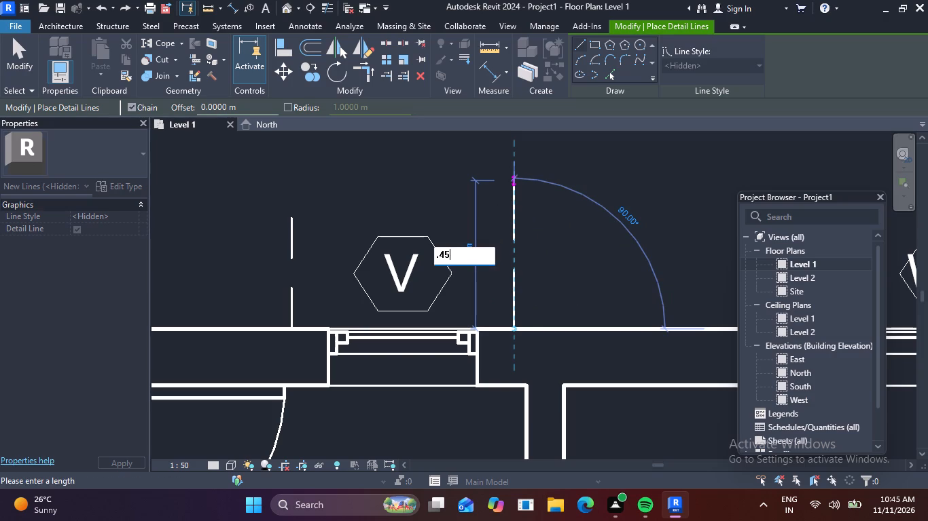
key(Return)
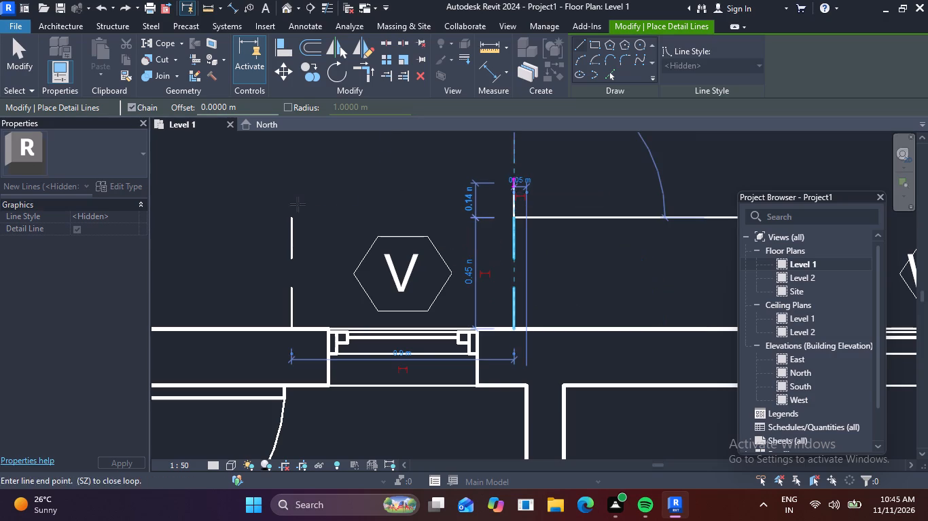
click(291, 216)
Draw Hidden-style detail lines from the west jamb of the next north-wall W2 window east of V: 0.15 m west, then 0.45 m north.
scroll(548, 201, down, 3)
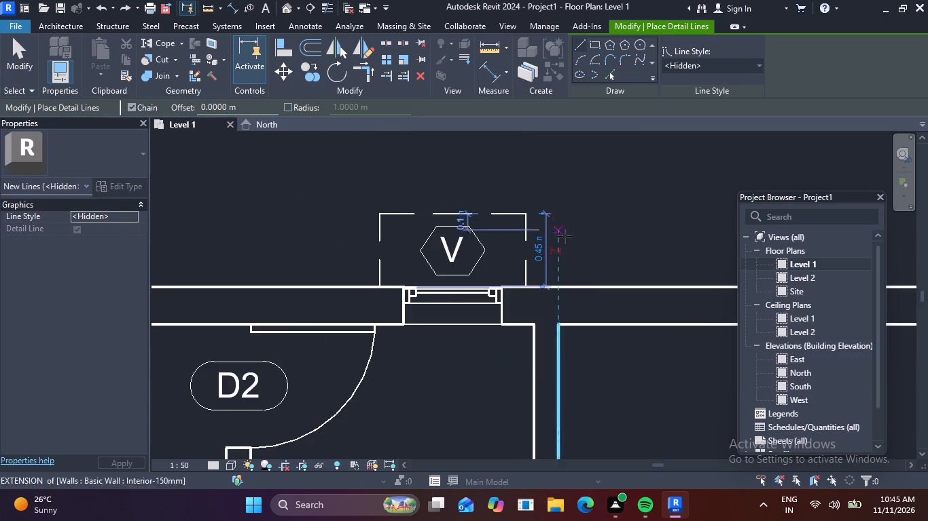
middle_drag(552, 249, 0, 100)
middle_drag(247, 123, 424, 377)
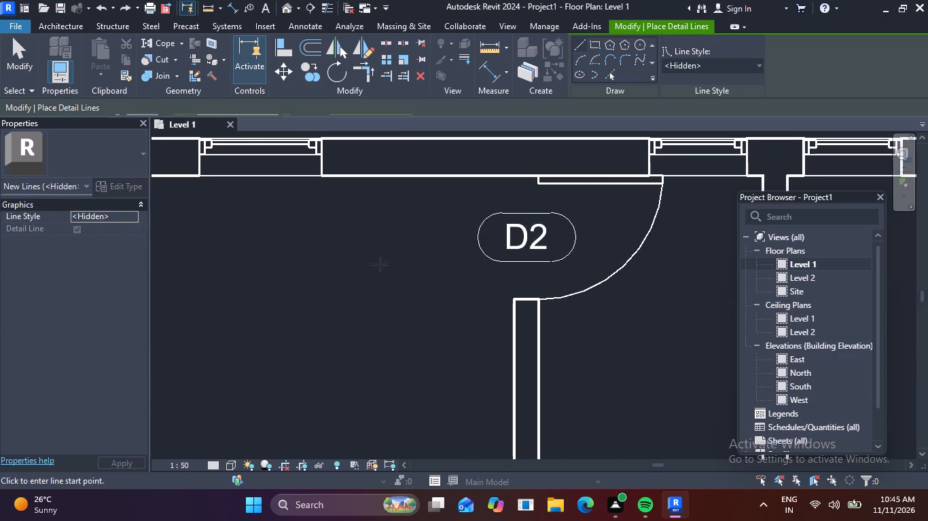
middle_drag(315, 156, 484, 318)
scroll(332, 288, up, 2)
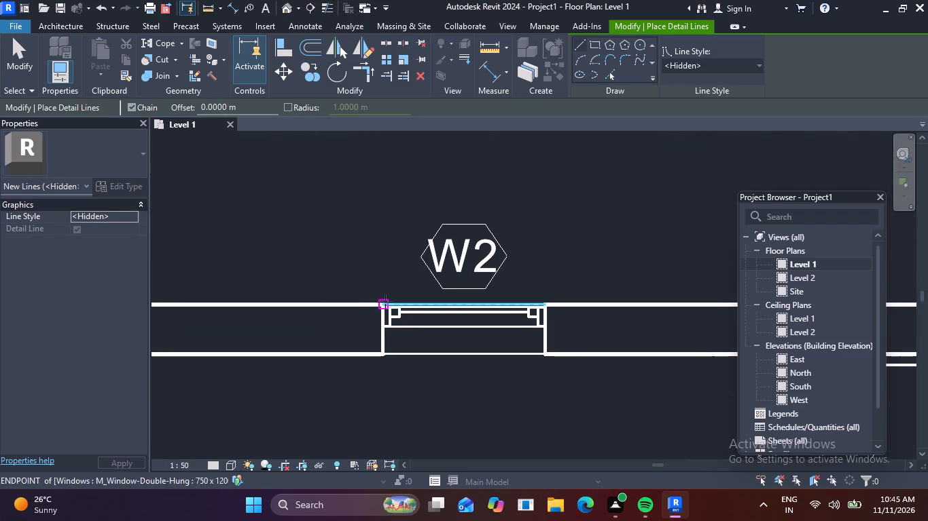
click(386, 303)
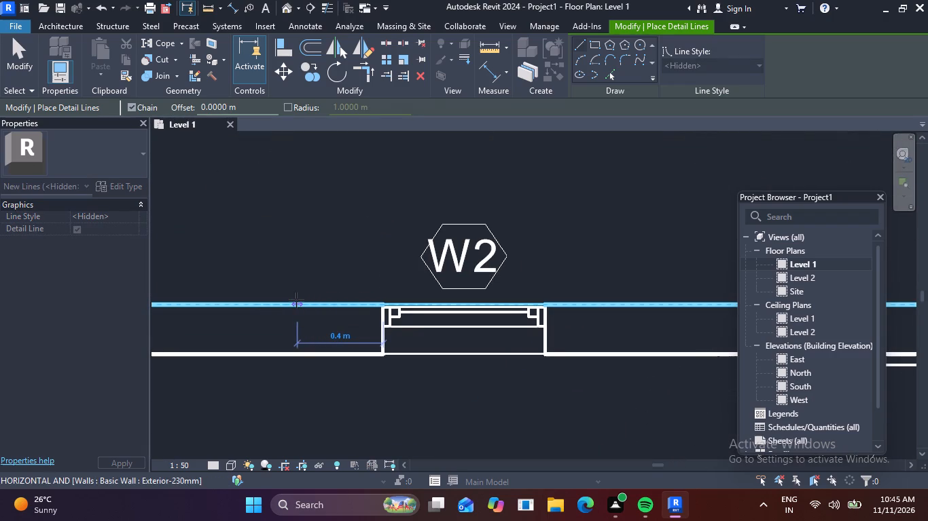
text(.1)
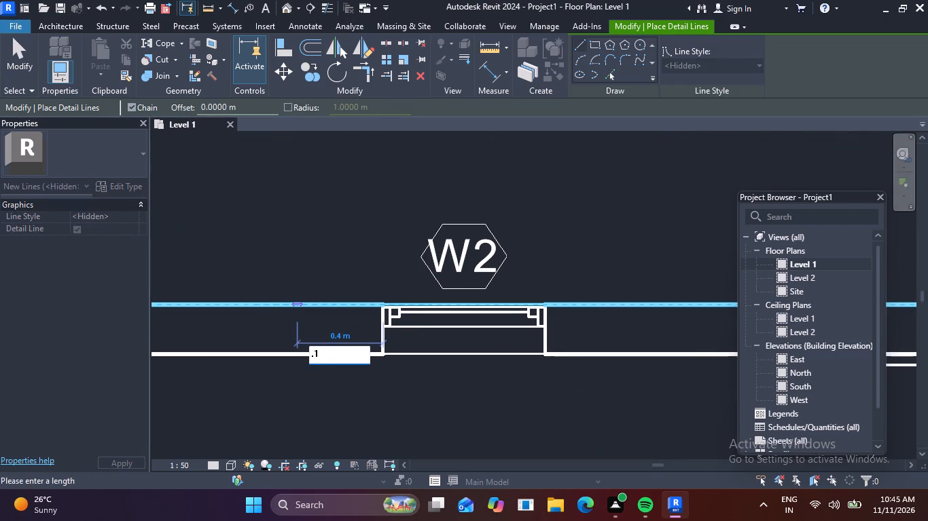
key(5)
key(Return)
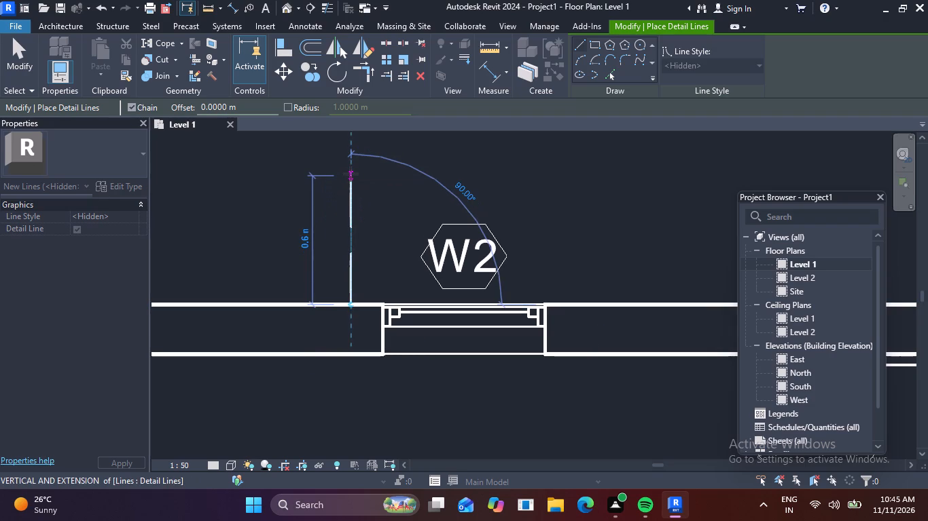
text(.45)
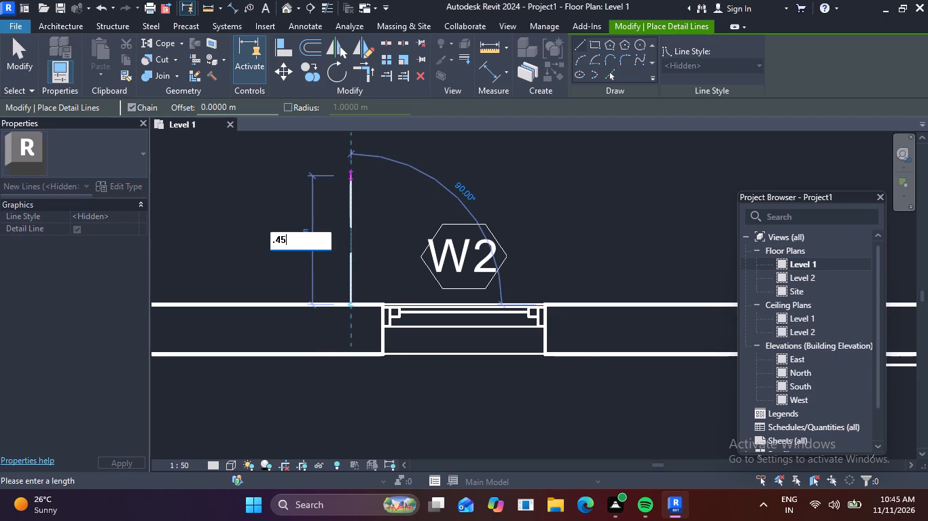
key(Return)
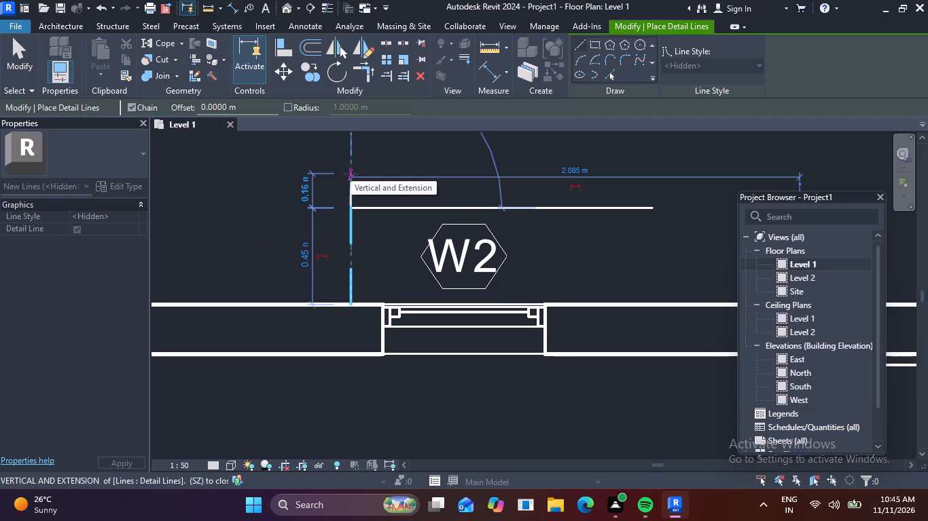
key(Escape)
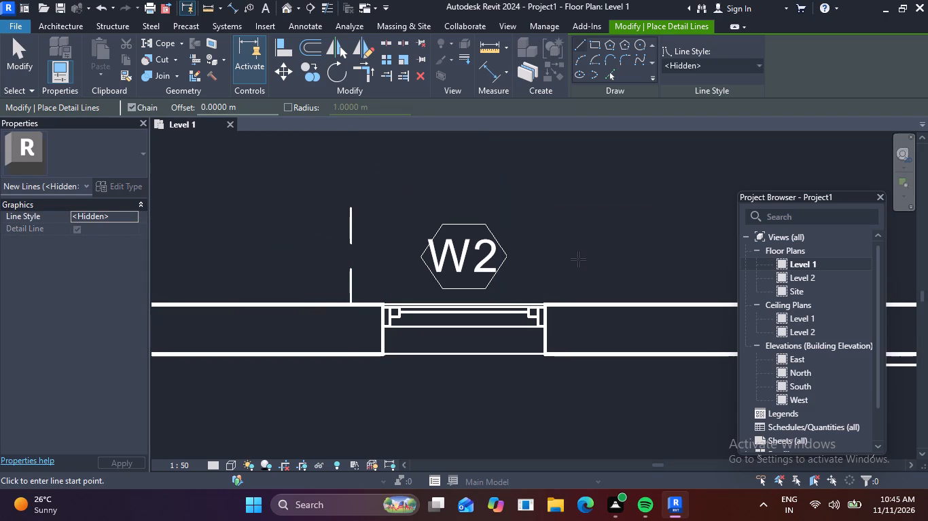
Draw a 15 m Hidden-style detail line east along the north wall from this W2 window's east jamb.
middle_drag(574, 259, 521, 254)
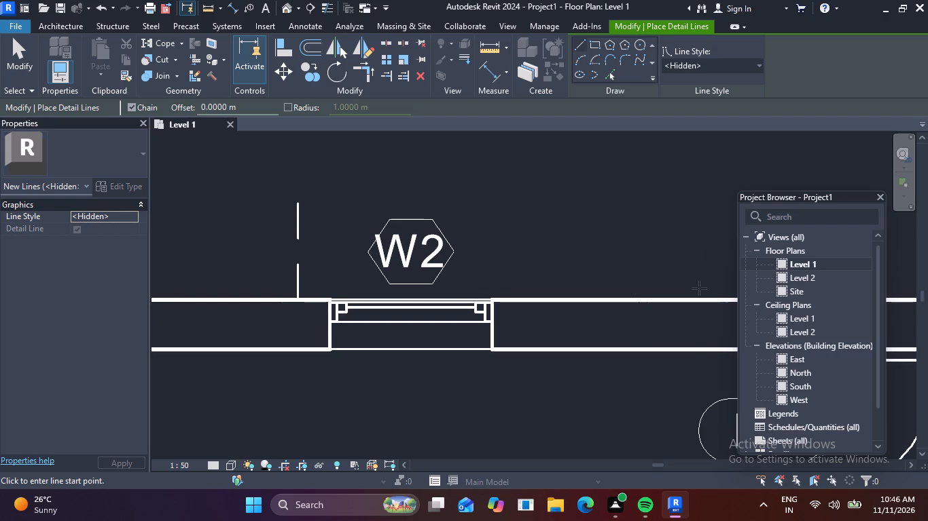
scroll(710, 322, down, 2)
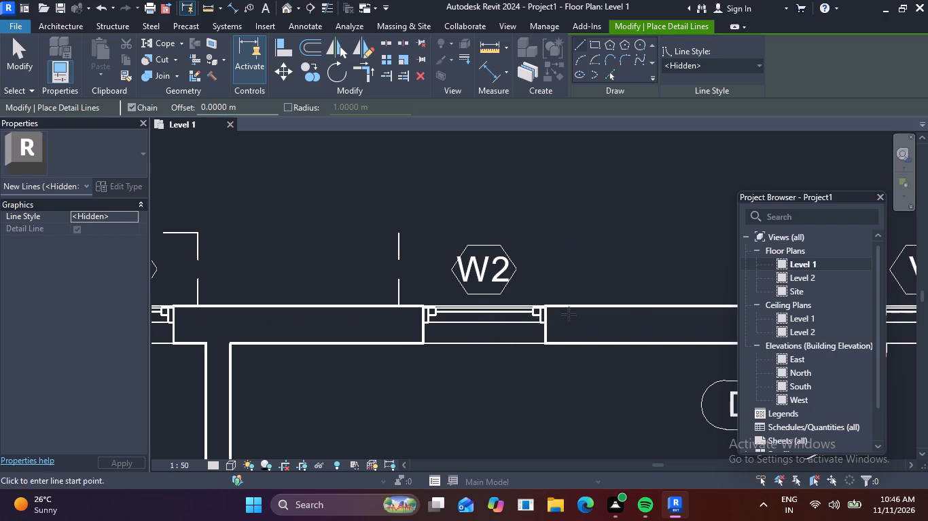
click(543, 310)
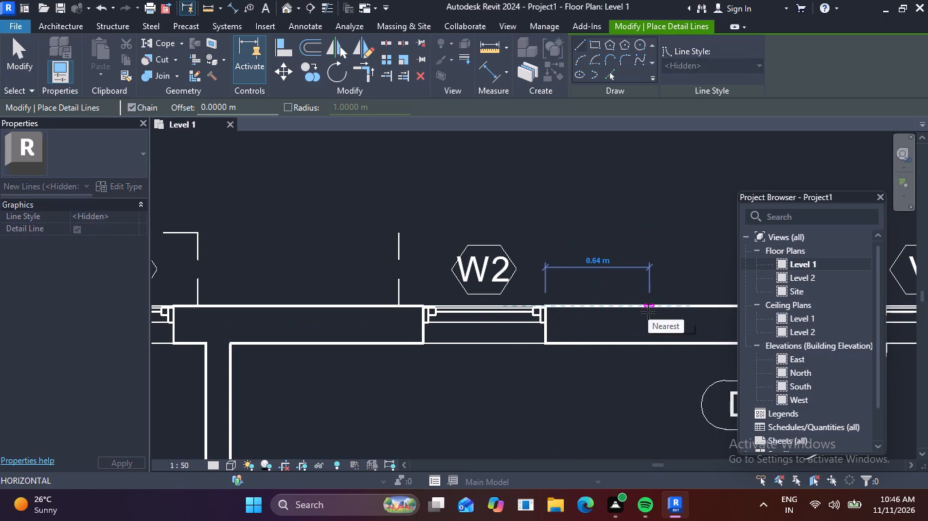
text(15)
key(Return)
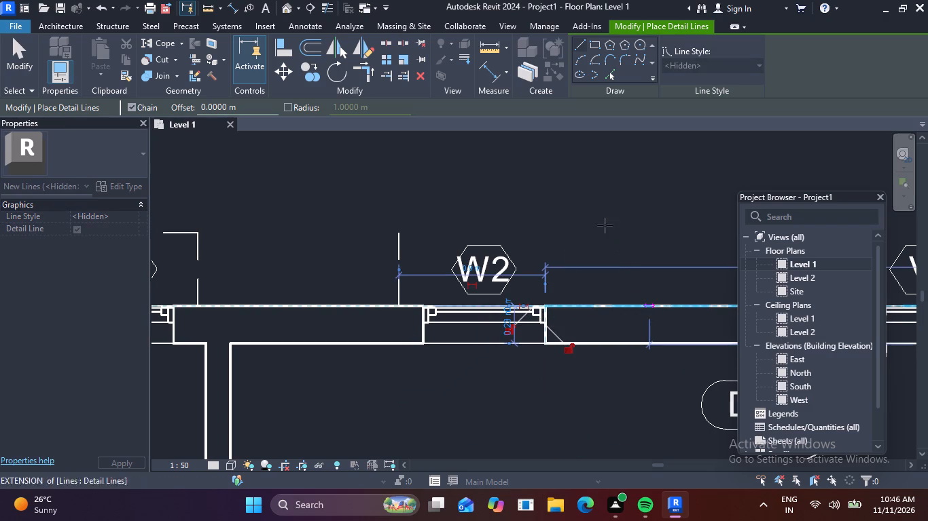
key(Escape)
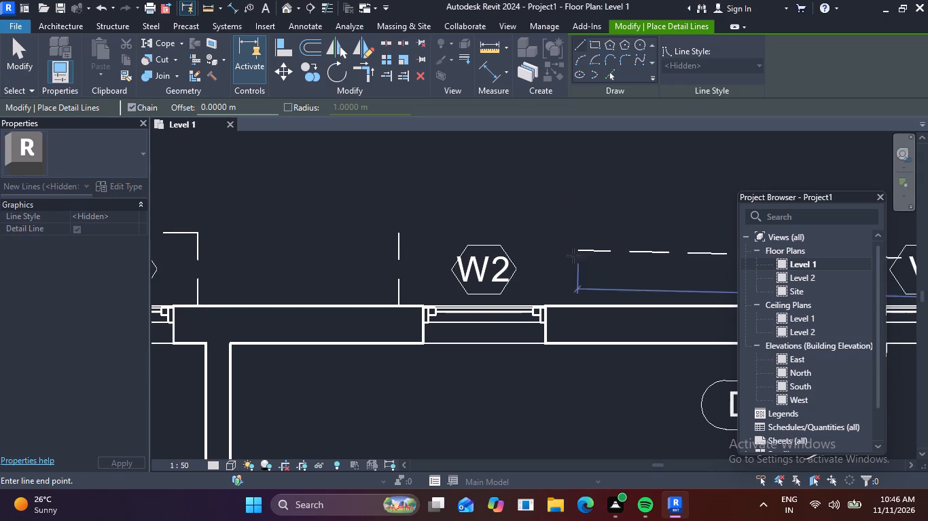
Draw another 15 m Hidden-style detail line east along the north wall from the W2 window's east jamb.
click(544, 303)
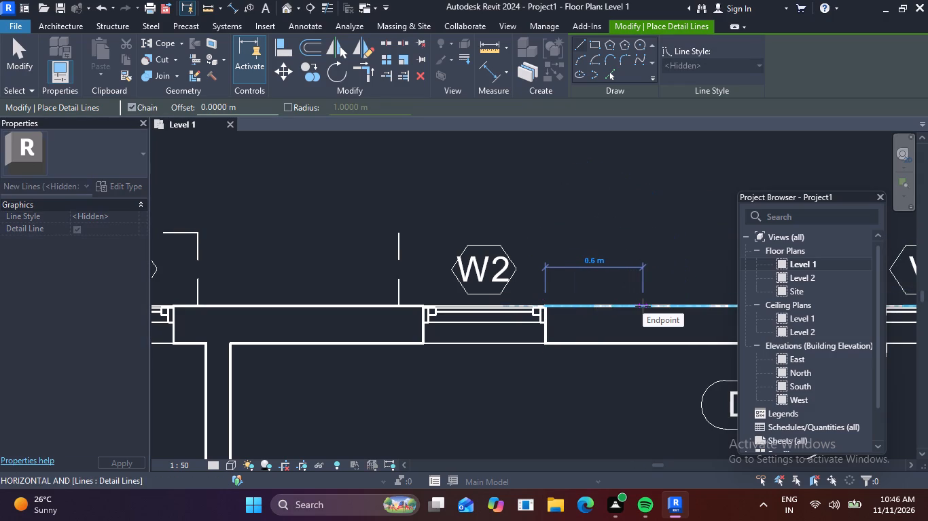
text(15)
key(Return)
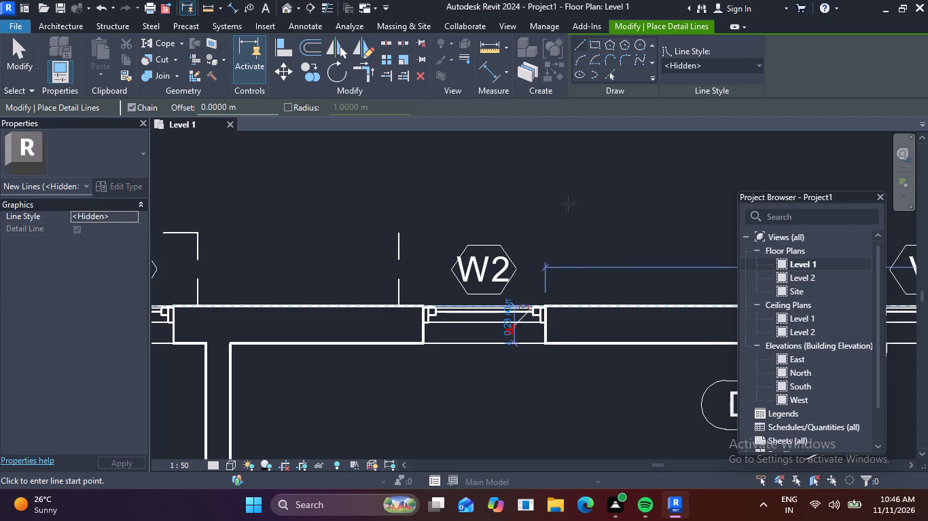
Delete the overlong 15 m detail lines running along the north wall east of the W2 window.
scroll(646, 235, down, 3)
middle_drag(637, 244, 514, 271)
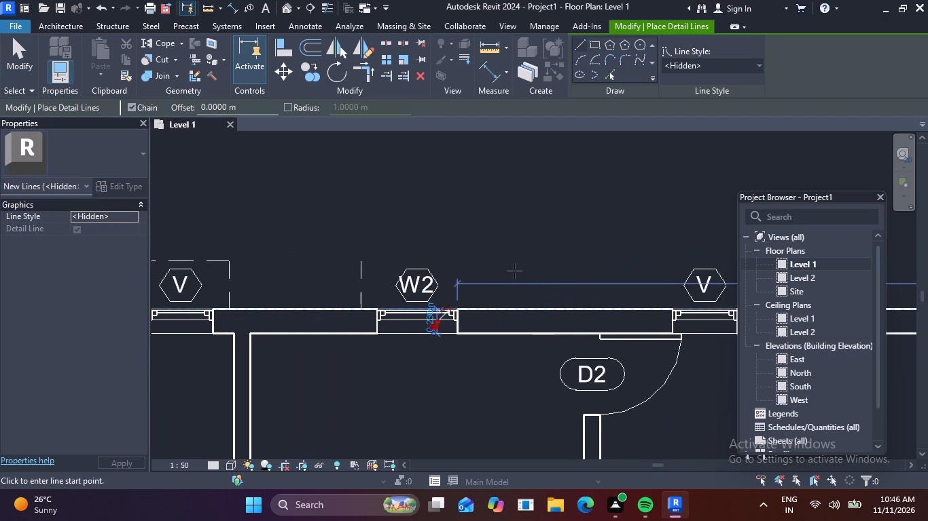
key(Escape)
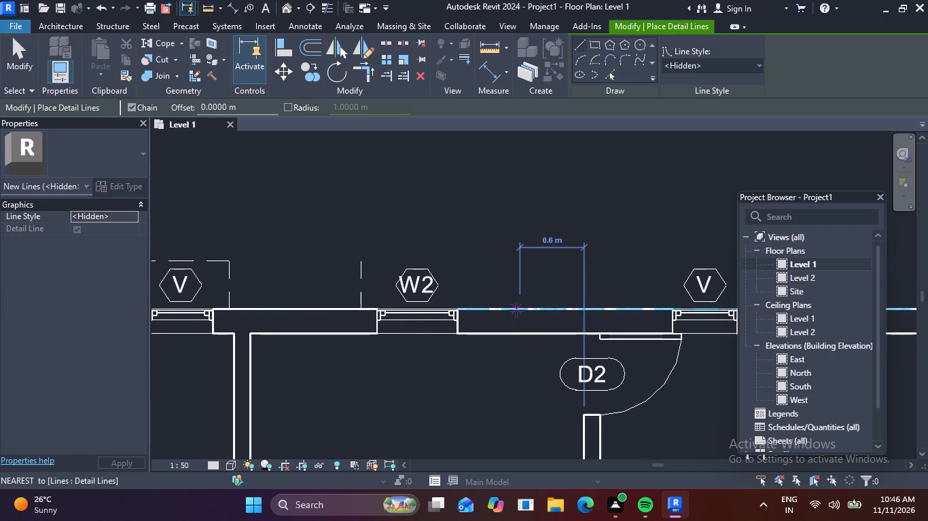
click(516, 310)
key(Delete)
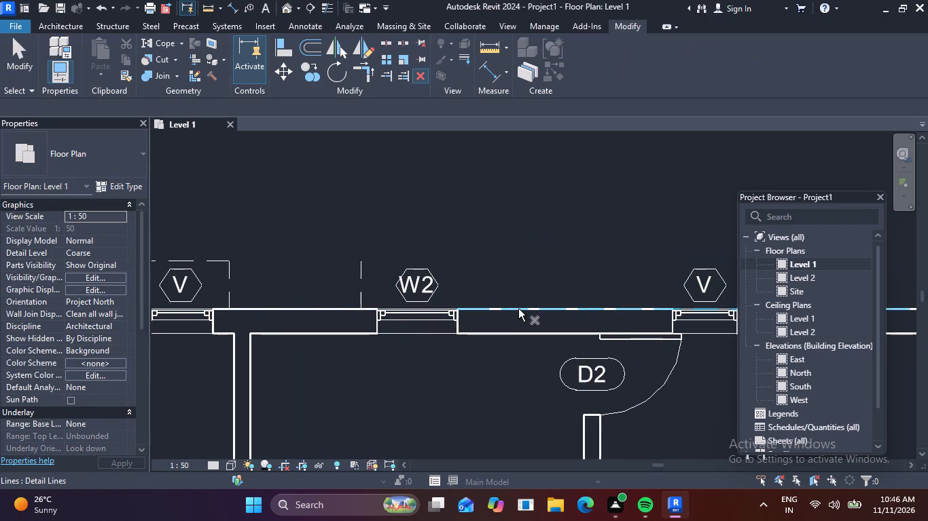
click(518, 309)
key(Delete)
click(518, 309)
key(Delete)
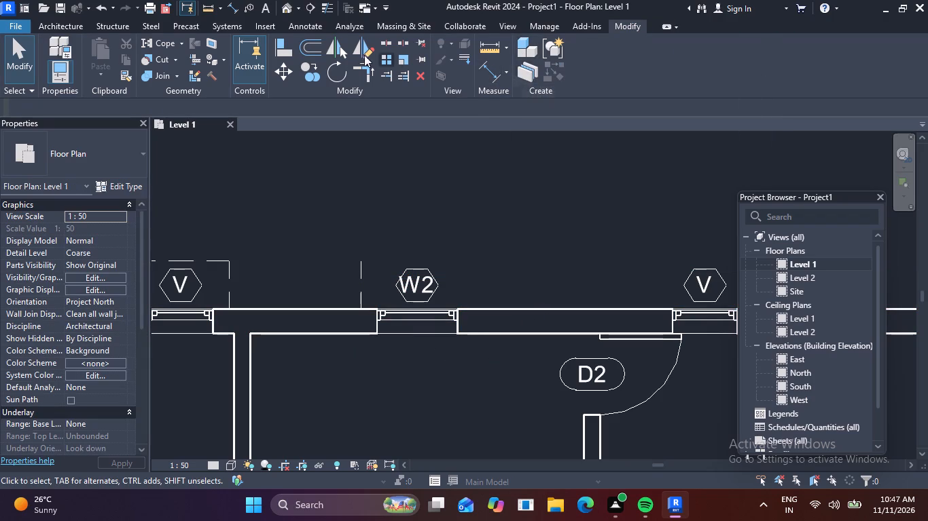
Draw Hidden-style detail lines from the W2 window's east jamb: 0.15 m east, 0.45 m north, then west to the other projection line's outer end.
click(299, 28)
click(302, 47)
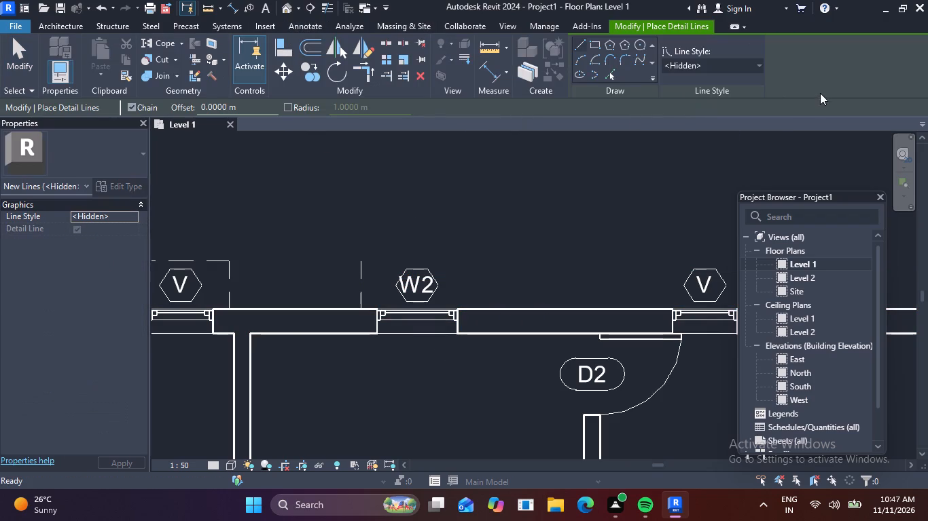
click(457, 309)
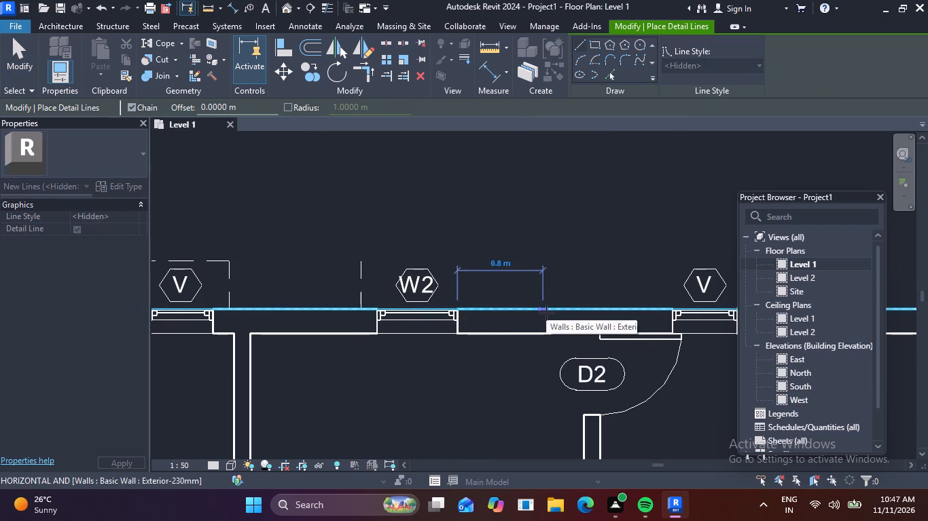
text(.15)
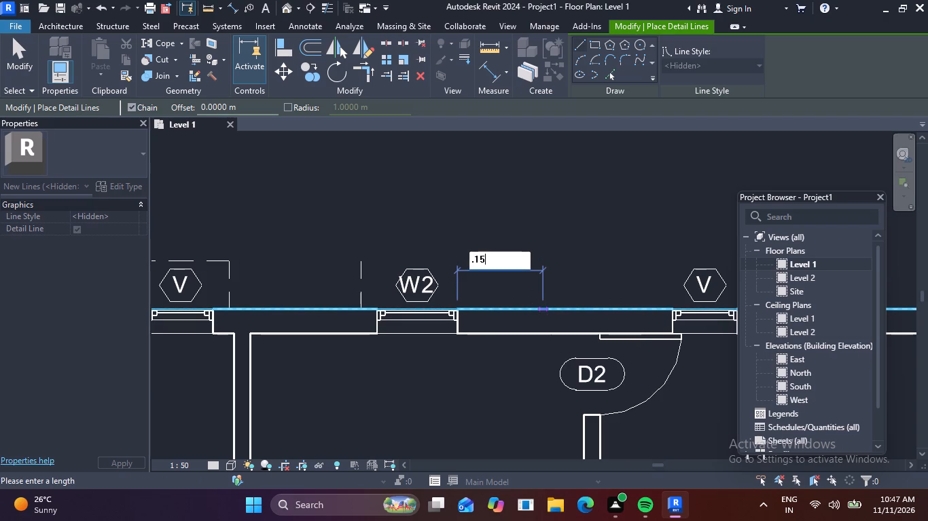
key(Return)
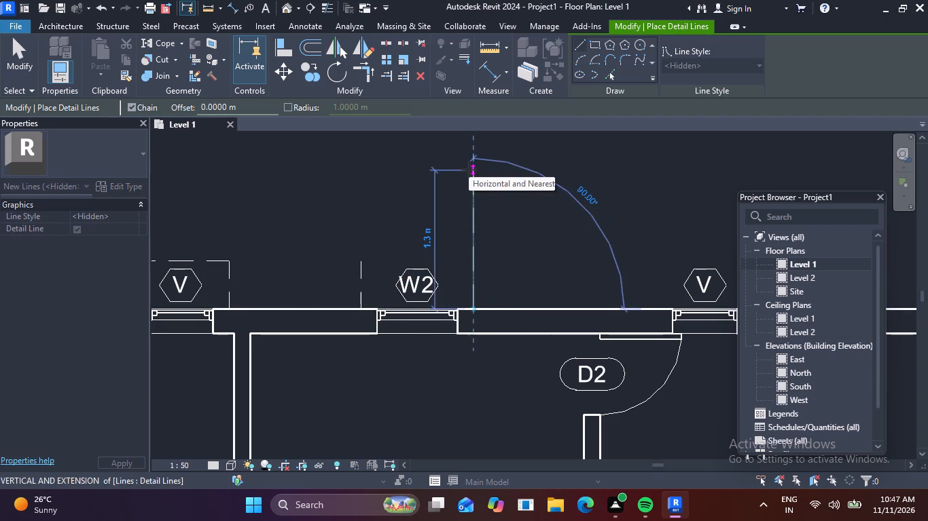
text(.45)
key(Return)
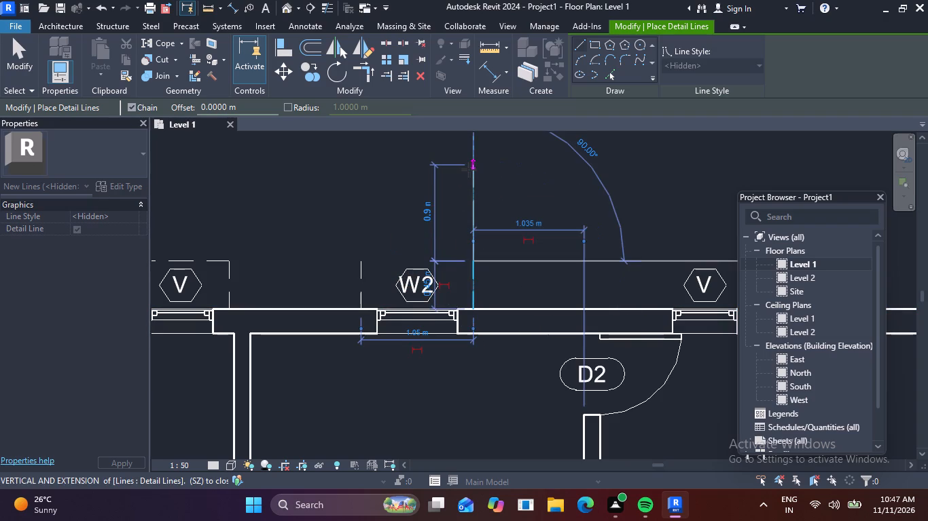
click(361, 257)
key(Escape)
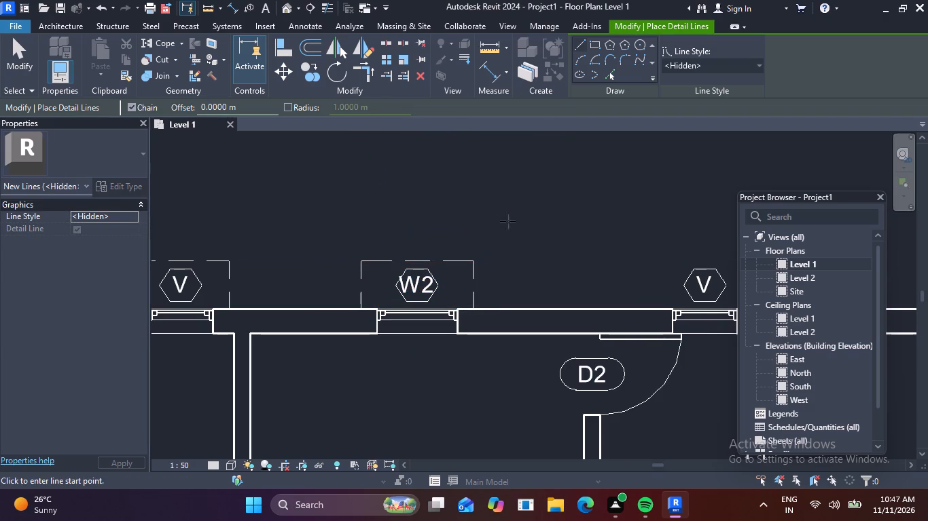
Draw Hidden-style detail lines from the east jamb of the next V window east of W2: 0.15 m east, then 0.45 m north.
scroll(495, 220, down, 2)
middle_drag(470, 263, 264, 270)
scroll(458, 305, up, 2)
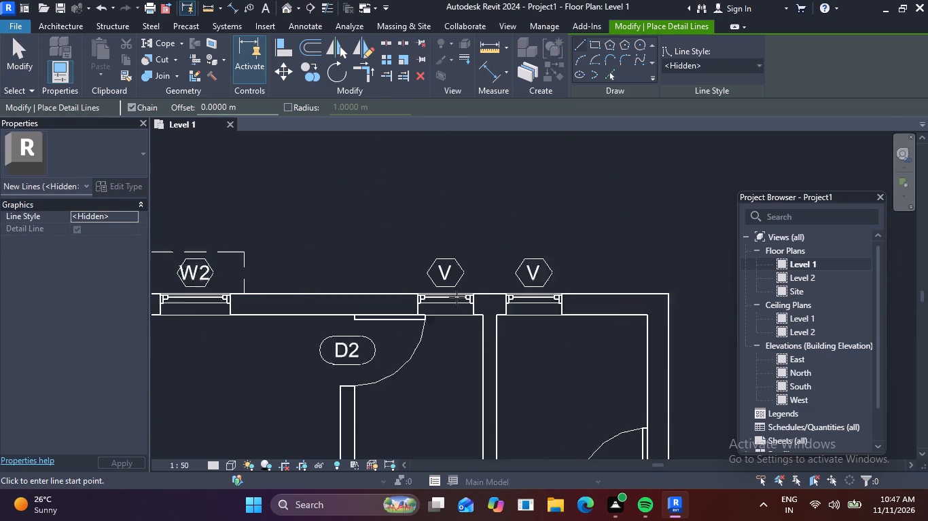
scroll(457, 297, up, 6)
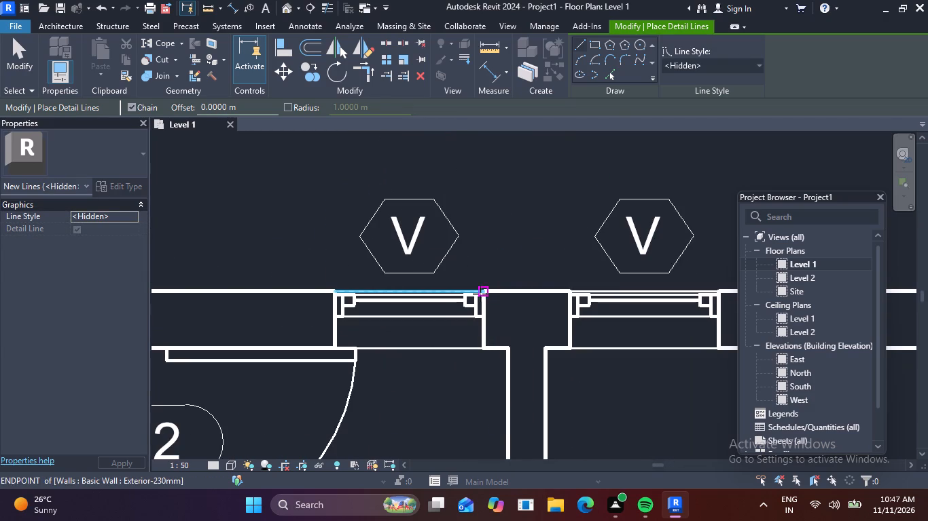
click(483, 291)
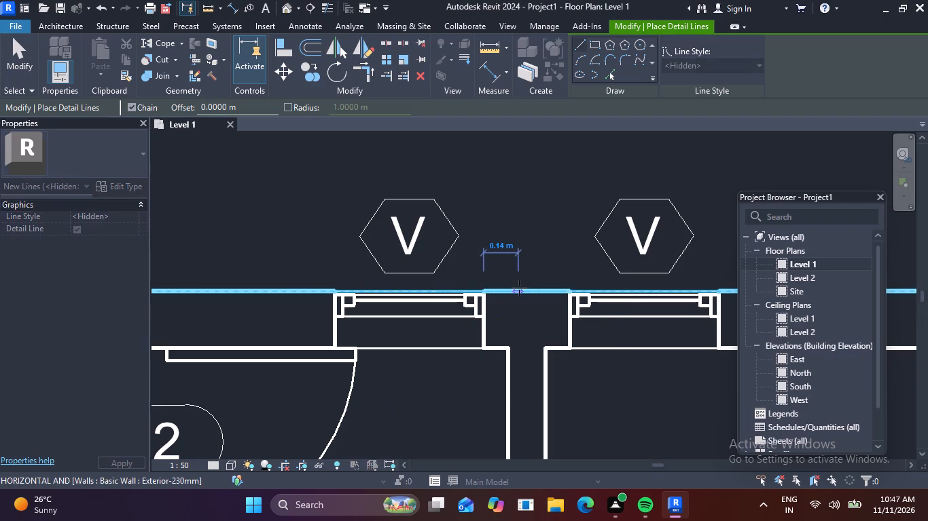
key(period)
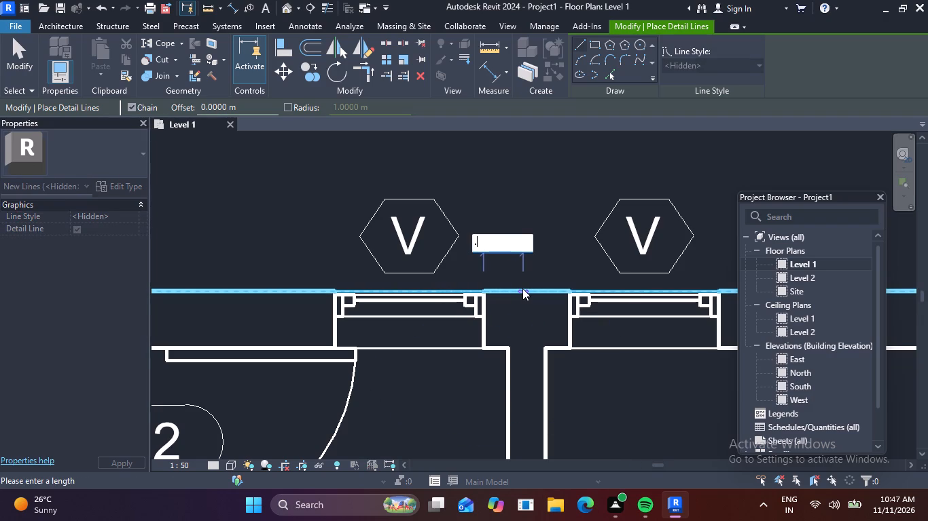
text(15)
key(Return)
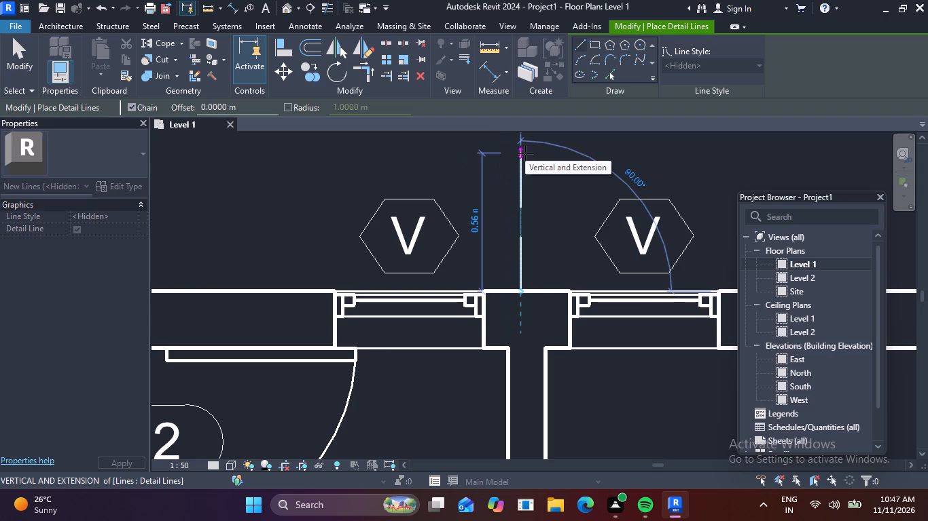
key(4)
key(5)
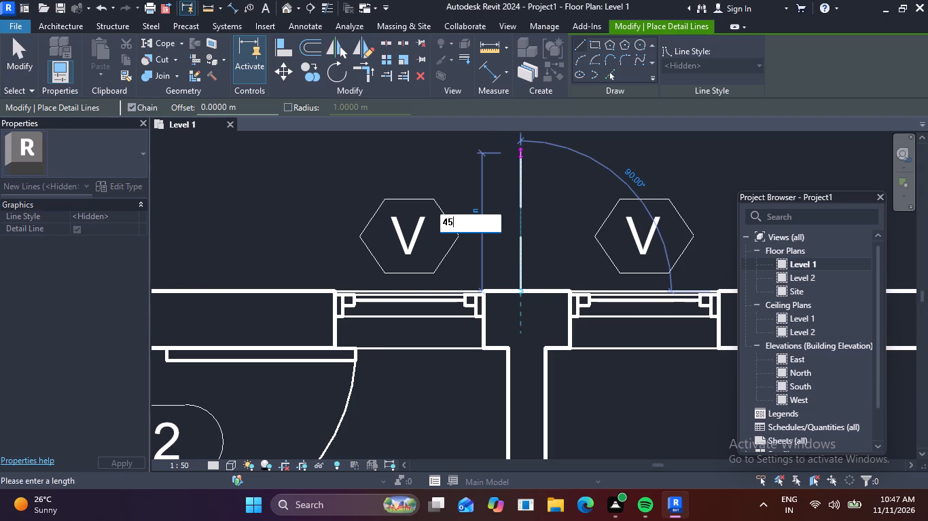
key(BackSpace)
key(BackSpace)
text(.45)
key(Return)
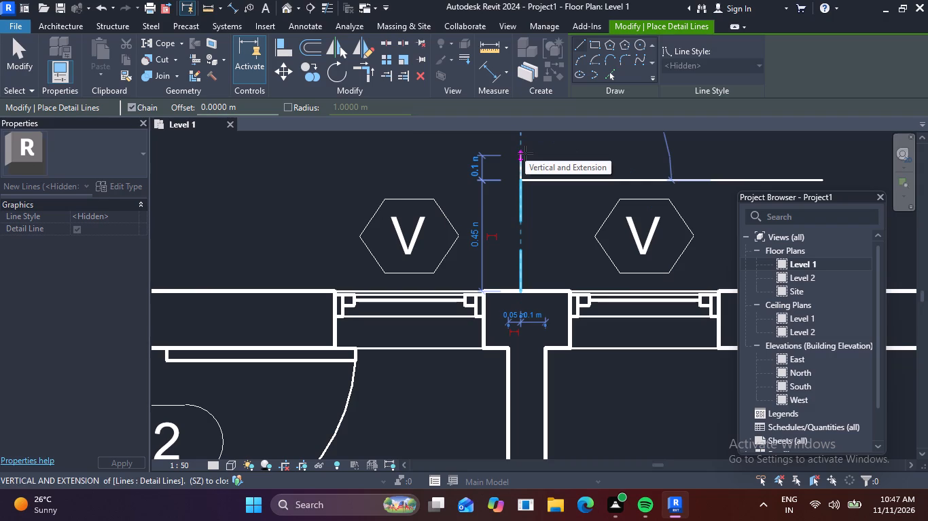
key(Escape)
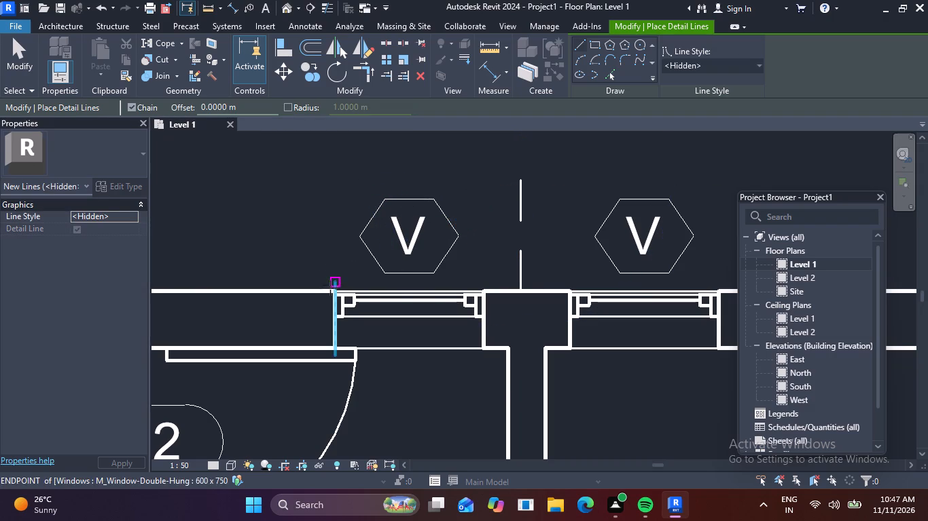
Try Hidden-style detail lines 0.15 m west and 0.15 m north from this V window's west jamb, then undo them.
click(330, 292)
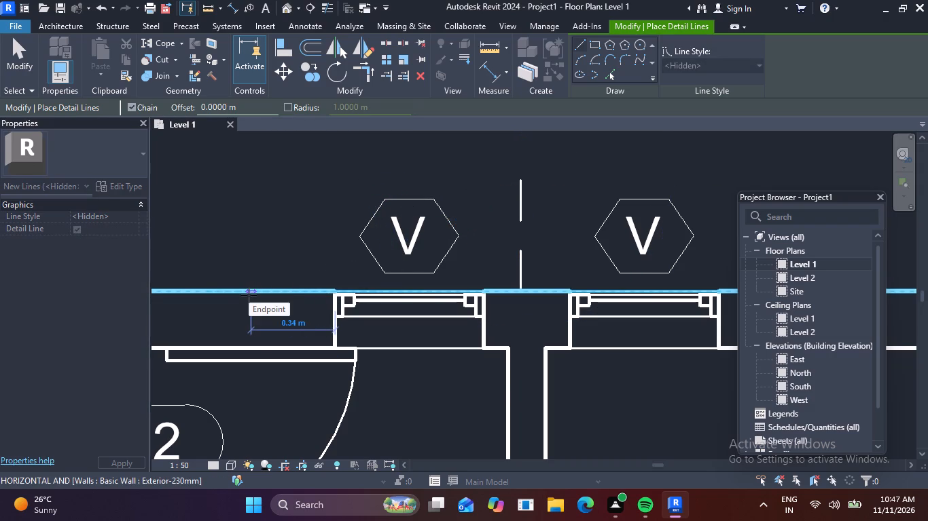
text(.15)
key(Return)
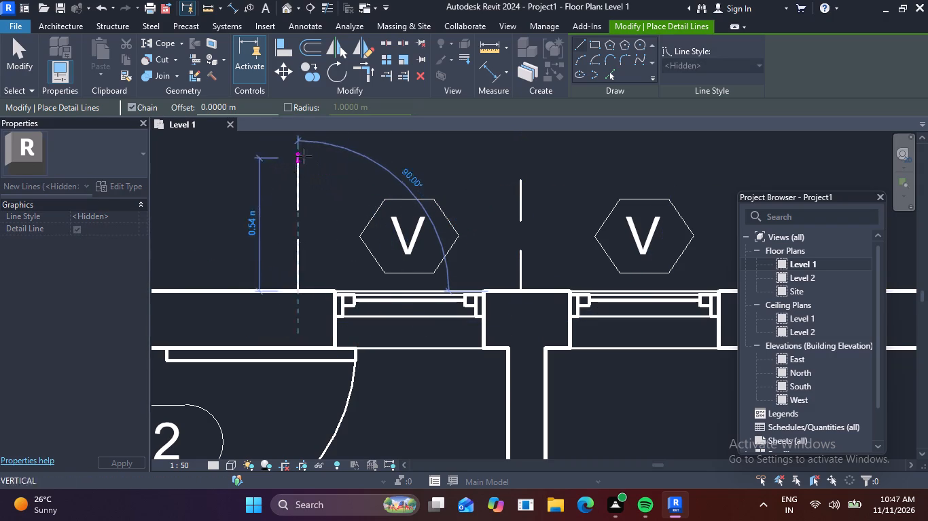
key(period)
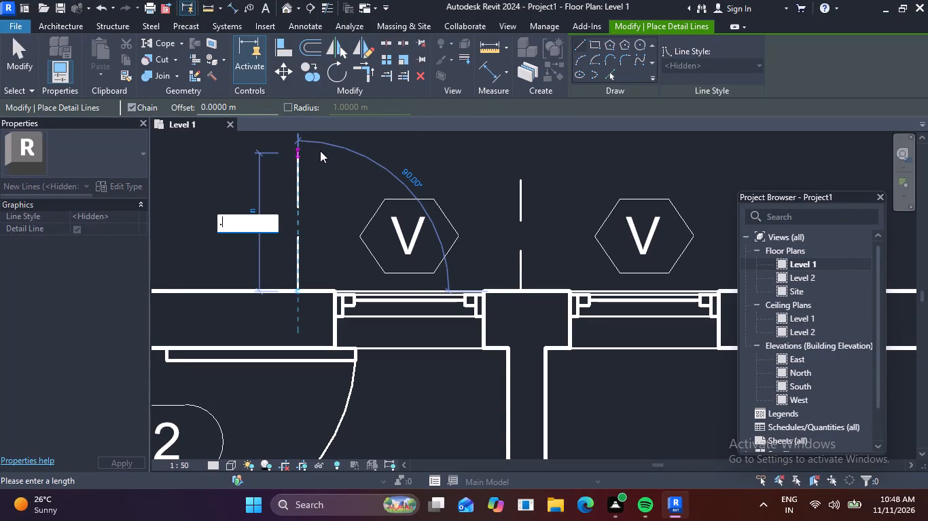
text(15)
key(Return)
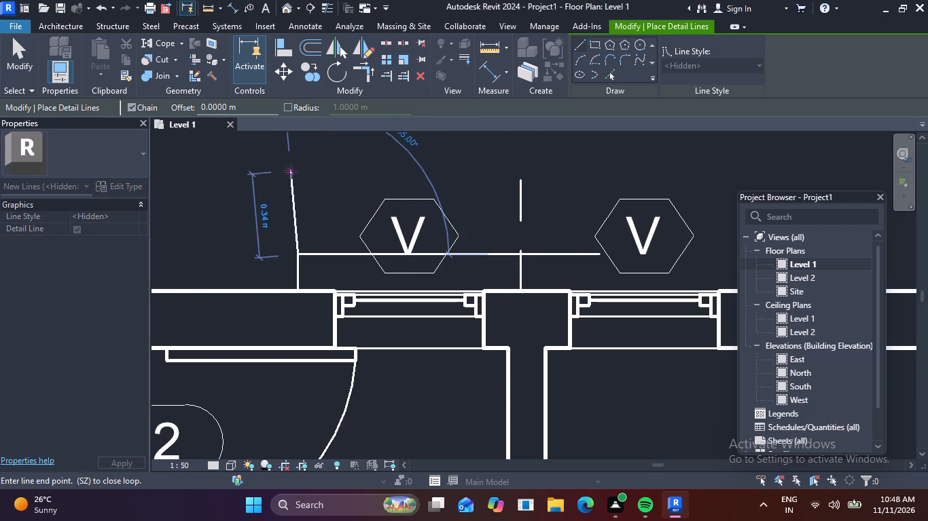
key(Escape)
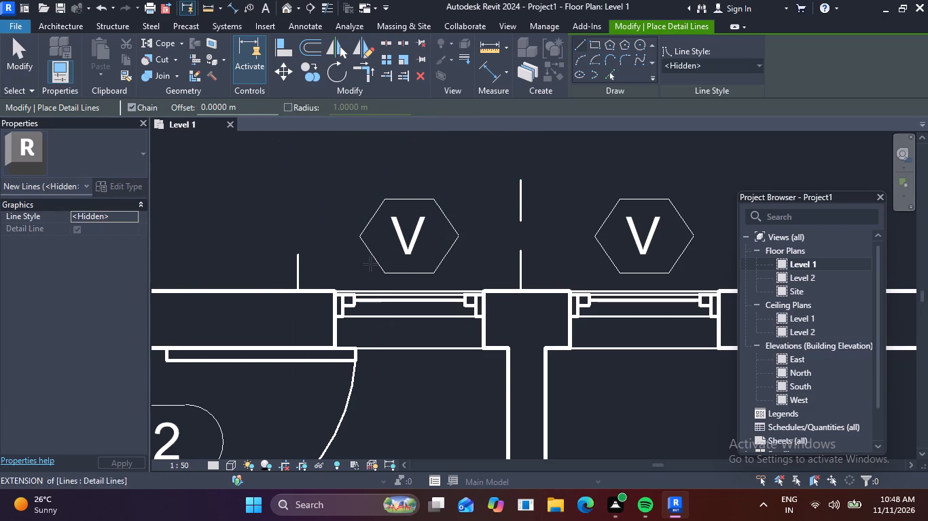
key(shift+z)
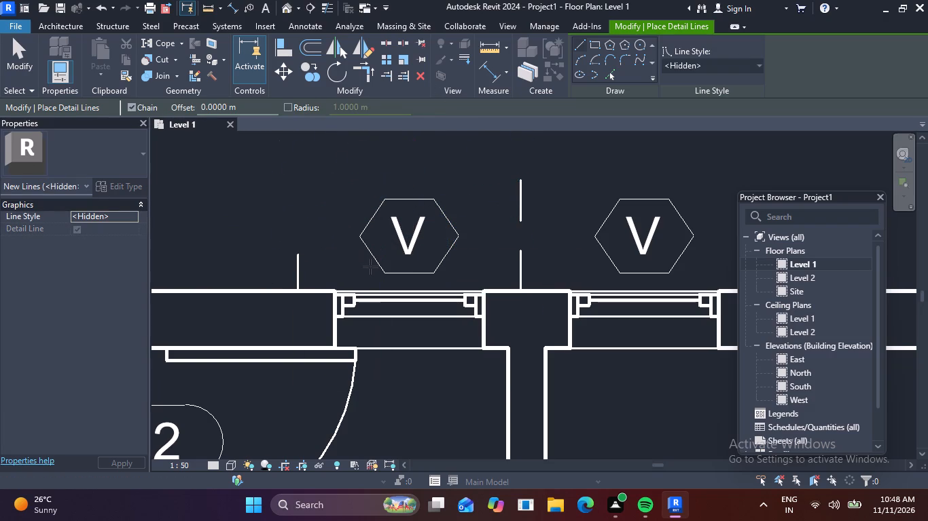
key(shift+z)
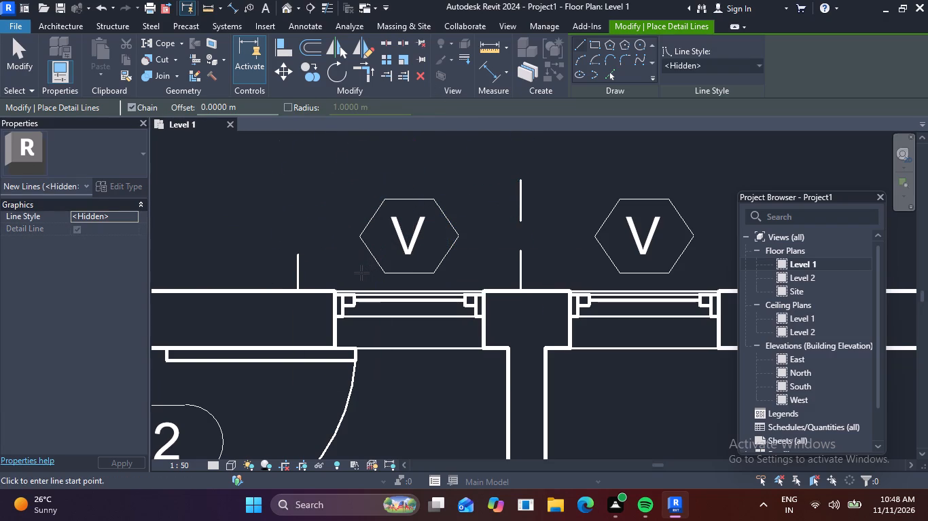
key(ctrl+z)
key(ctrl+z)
Draw Hidden-style detail lines from this V window's west jamb: 0.15 m west, 0.45 m north, then east to the other projection line's outer end.
click(336, 291)
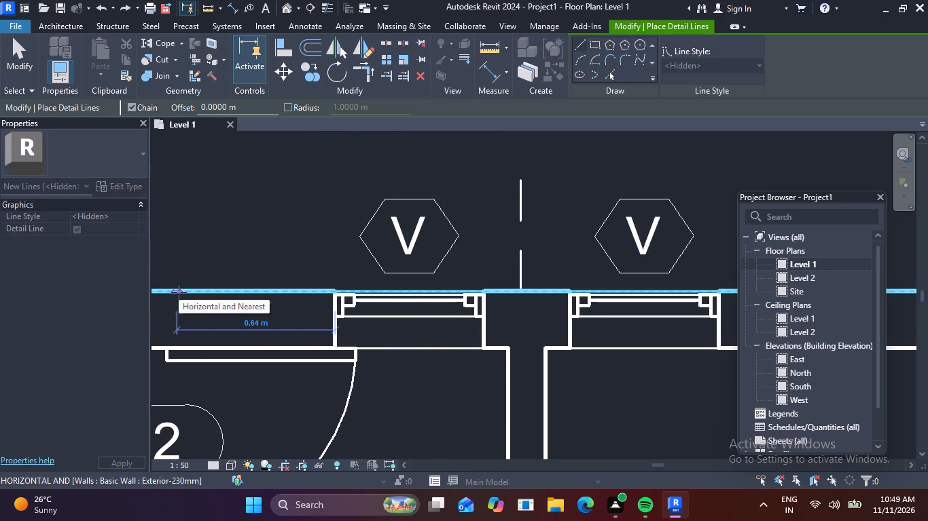
text(.15)
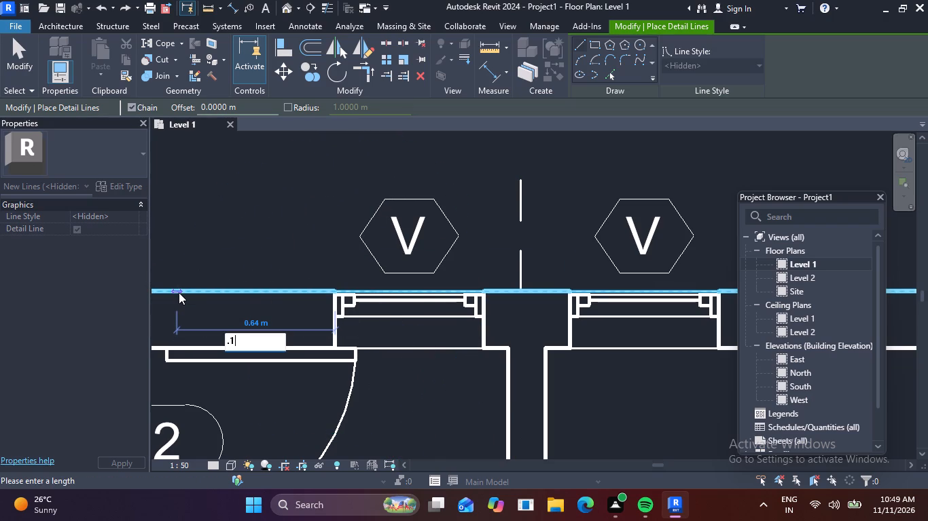
key(Return)
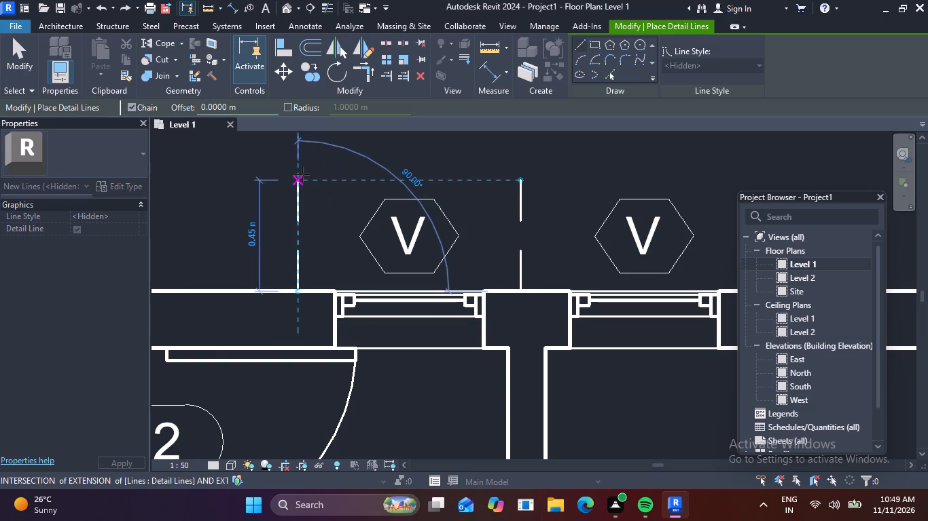
text(.45)
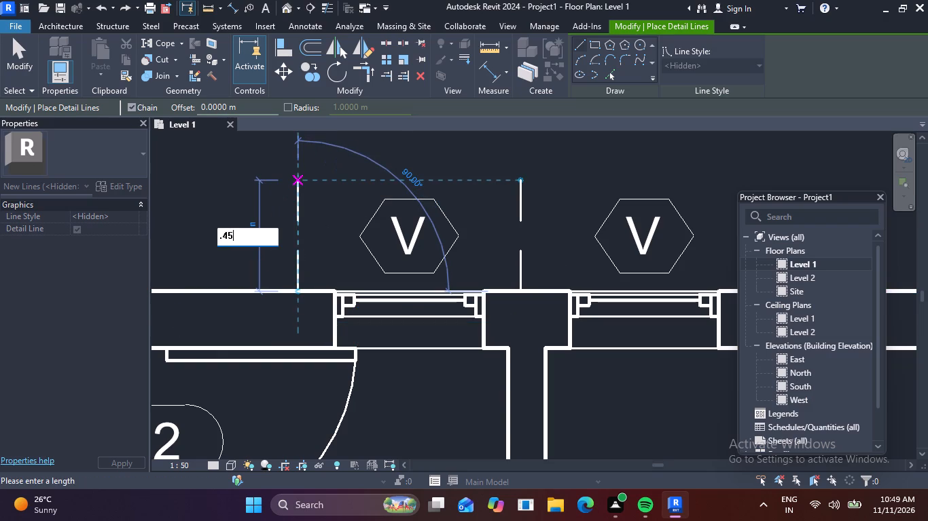
key(Return)
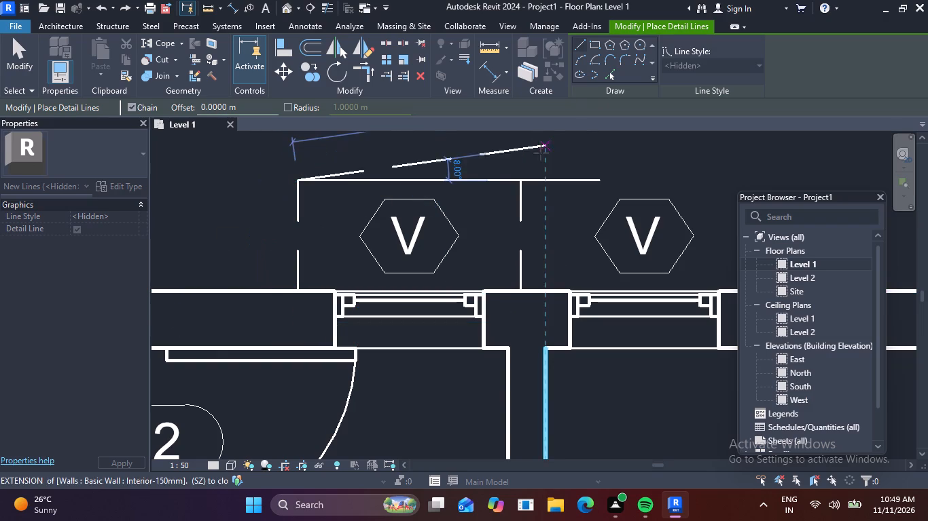
click(522, 181)
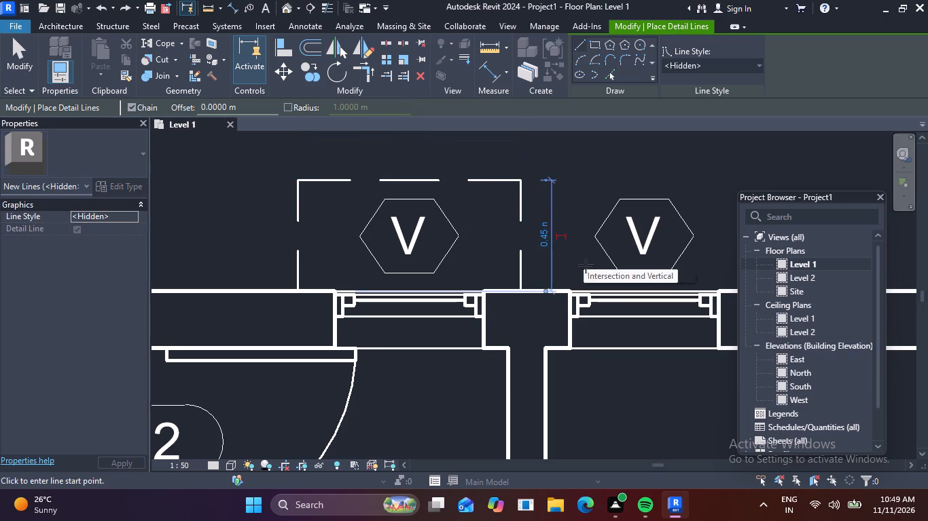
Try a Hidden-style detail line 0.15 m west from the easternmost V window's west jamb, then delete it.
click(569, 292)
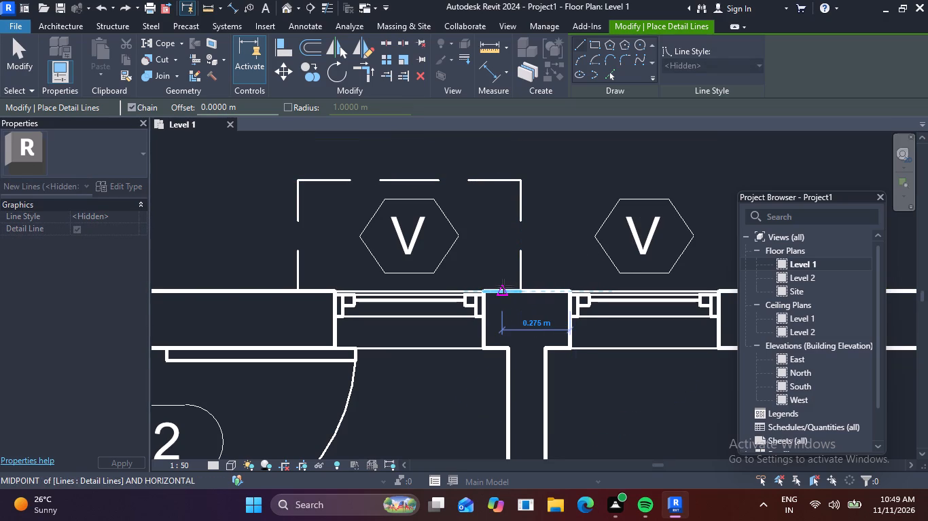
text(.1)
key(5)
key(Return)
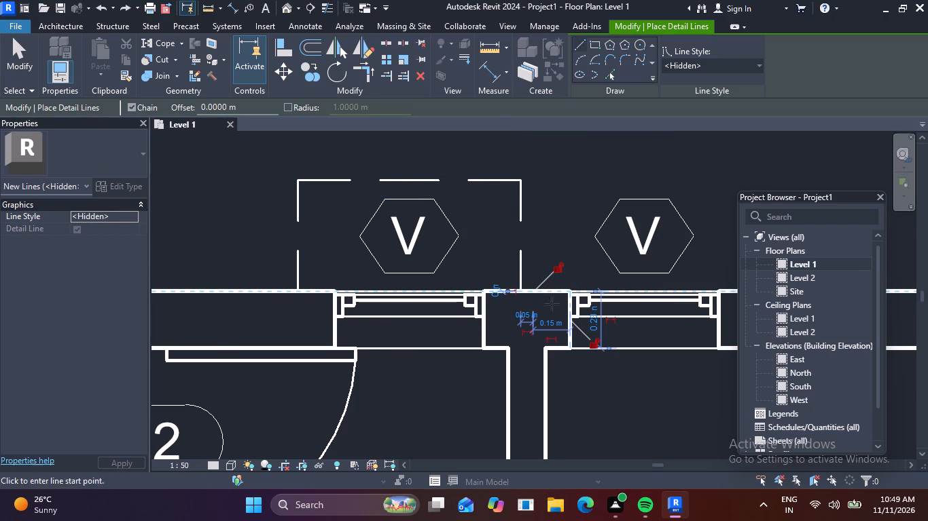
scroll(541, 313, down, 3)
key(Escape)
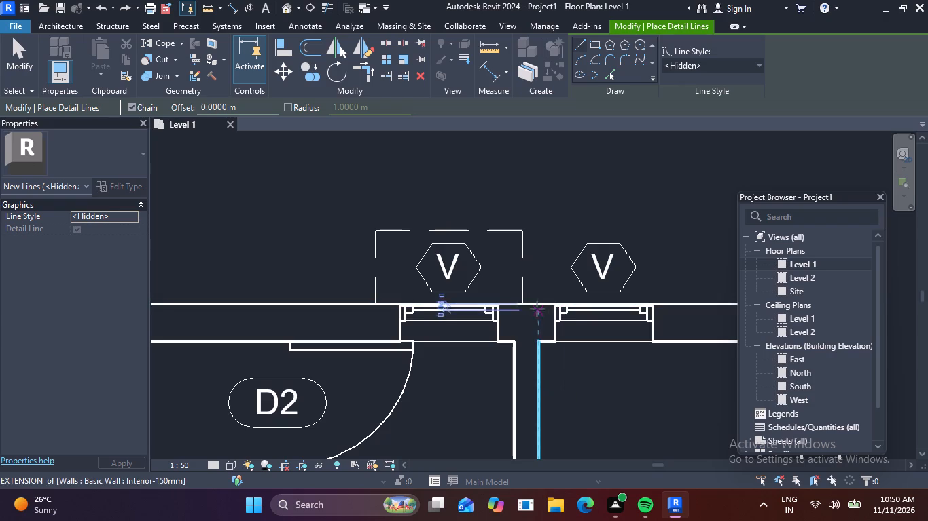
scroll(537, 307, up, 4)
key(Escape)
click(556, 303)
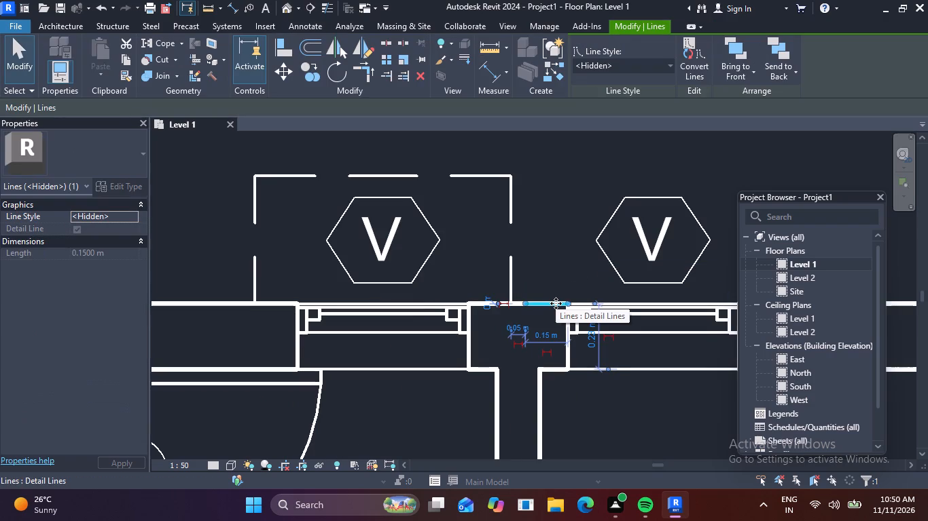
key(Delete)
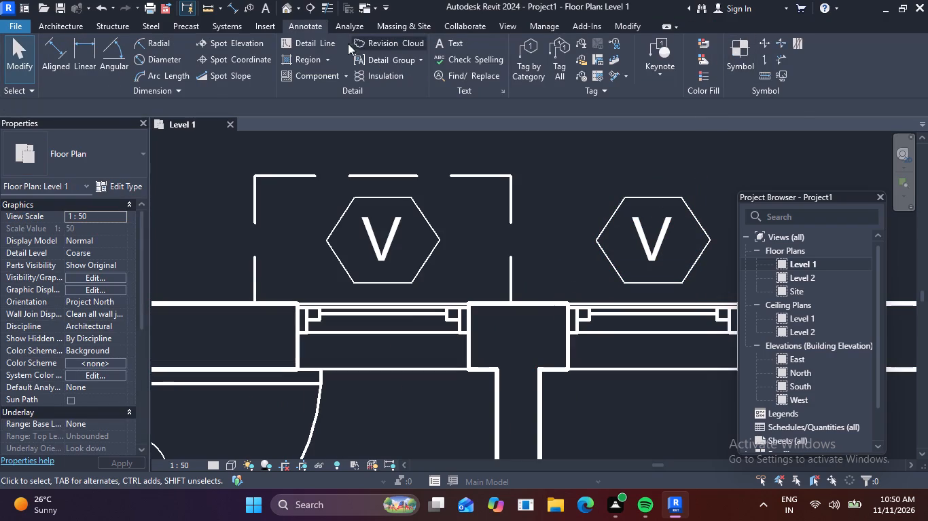
Draw Hidden-style detail lines from the easternmost V window's west jamb: 0.15 m west, then 0.45 m north.
click(321, 41)
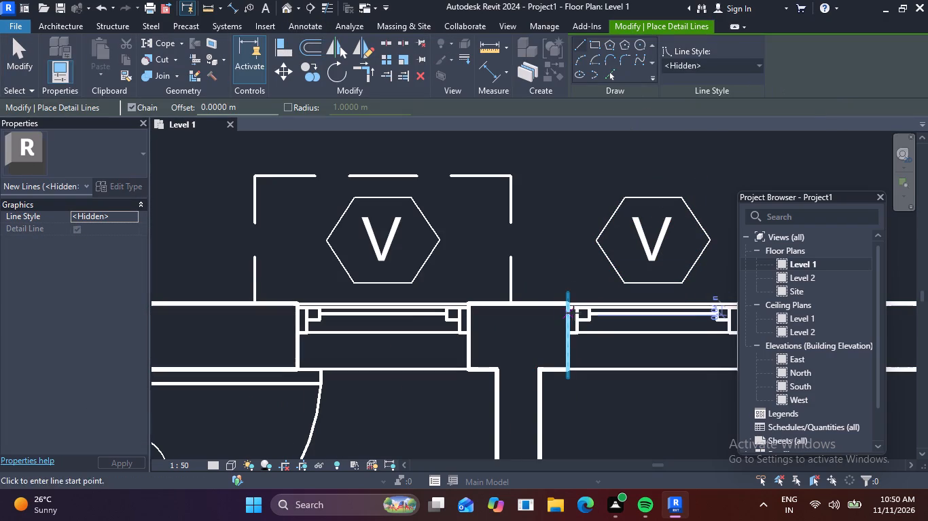
click(567, 305)
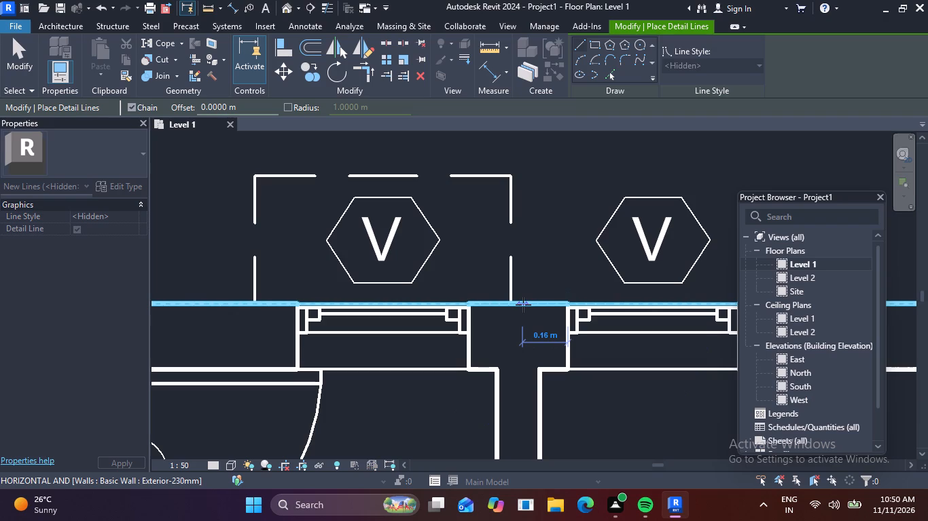
text(.15)
key(Return)
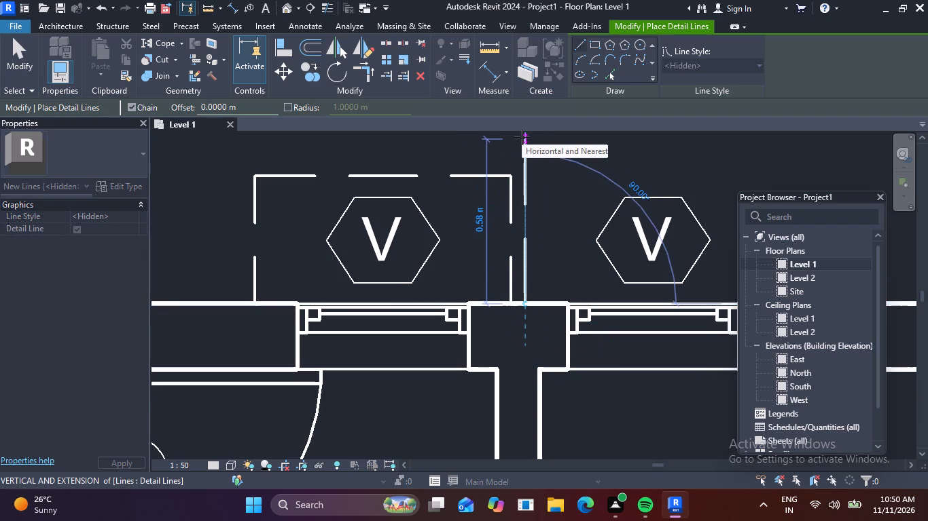
text(.45)
key(Return)
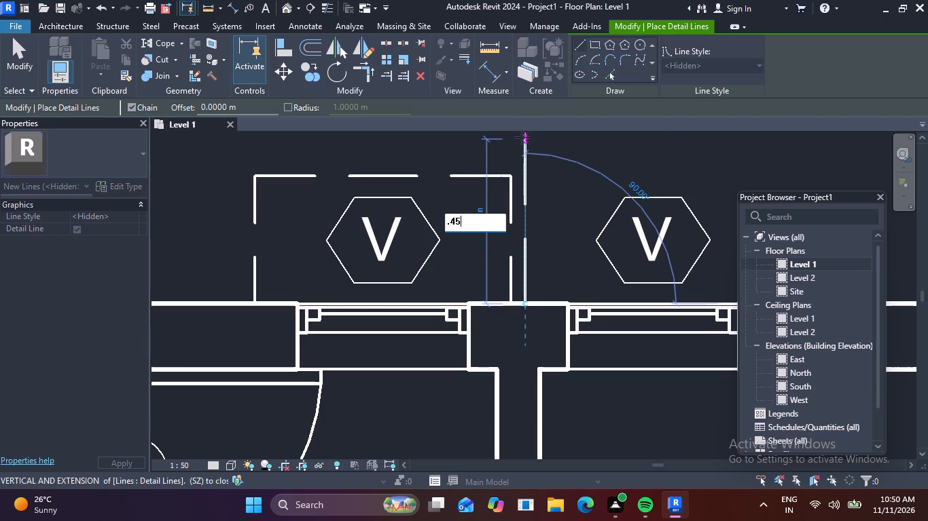
key(Escape)
Draw Hidden-style detail lines from the same window's east jamb: 0.15 m east, 0.45 m north, then west to the other projection line's outer end.
scroll(582, 209, down, 2)
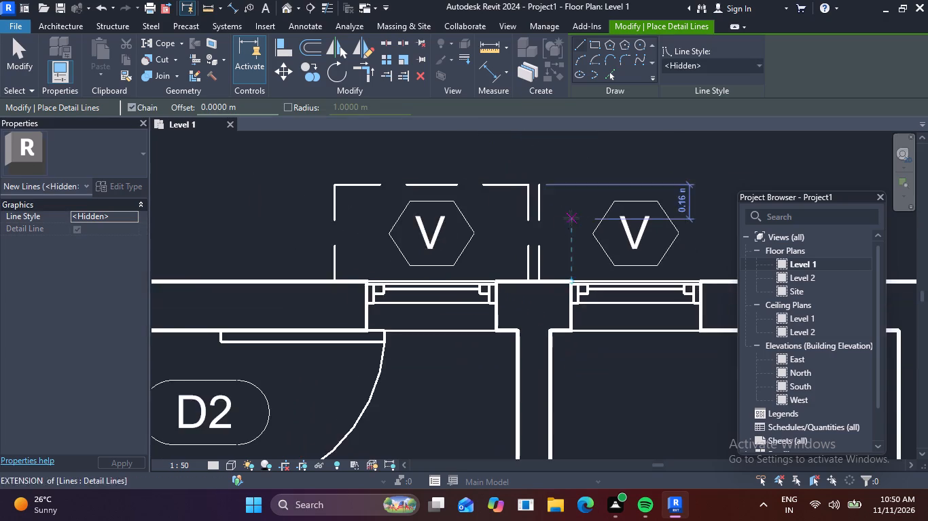
middle_drag(565, 218, 389, 188)
scroll(533, 256, up, 3)
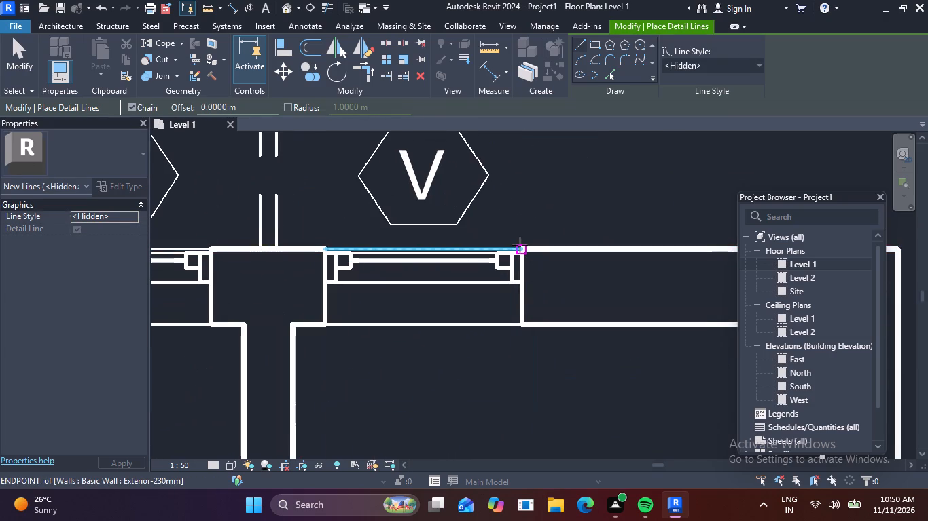
click(523, 247)
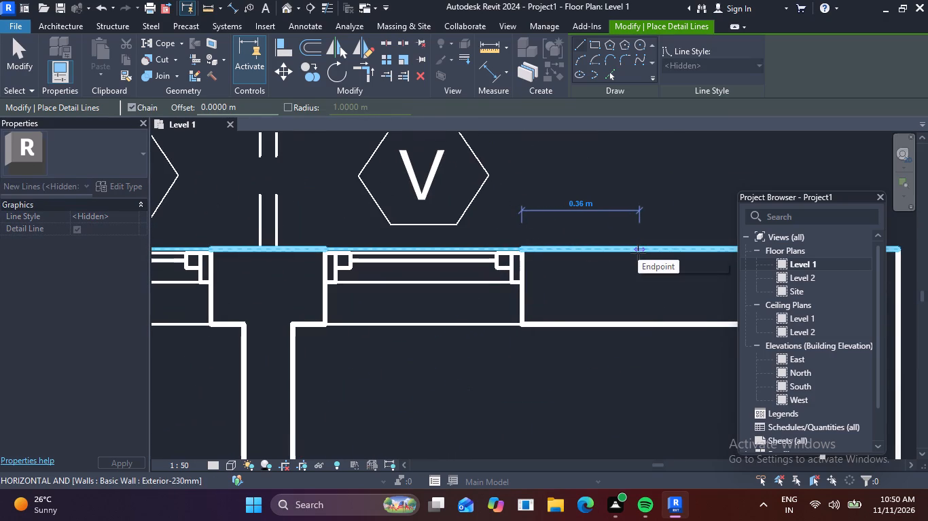
text(.15)
key(Return)
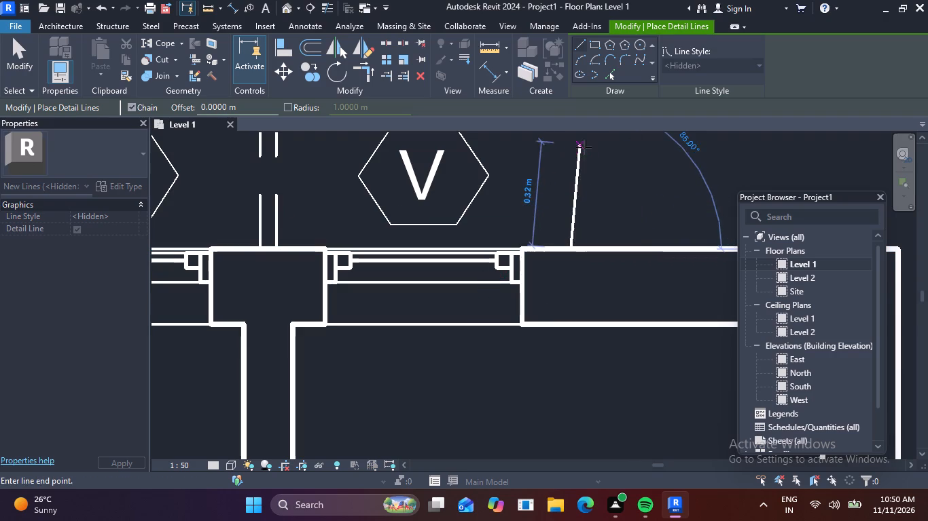
middle_drag(586, 139, 573, 263)
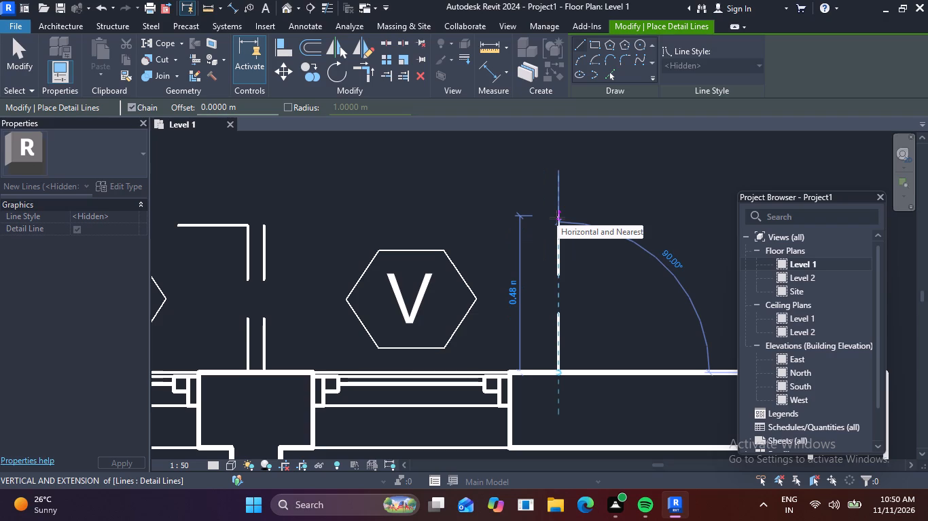
text(.45)
key(Return)
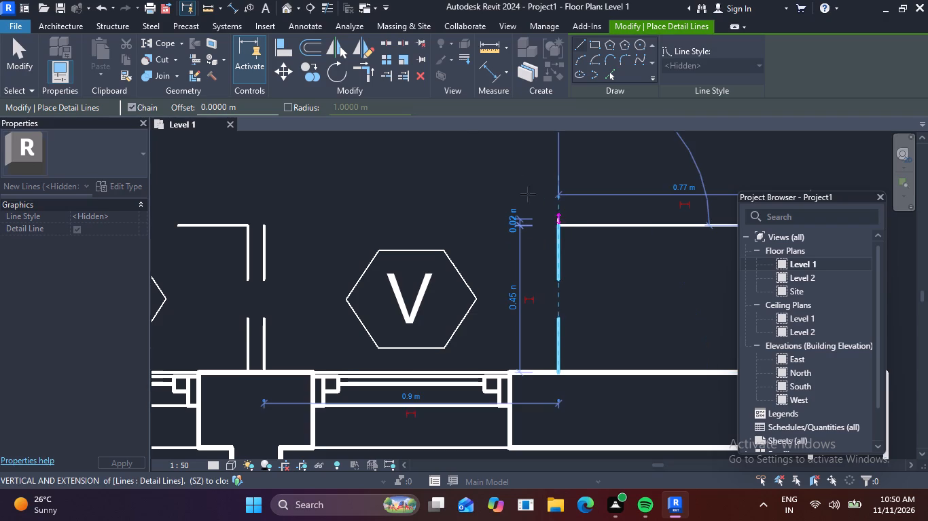
click(264, 223)
key(Escape)
scroll(558, 231, down, 9)
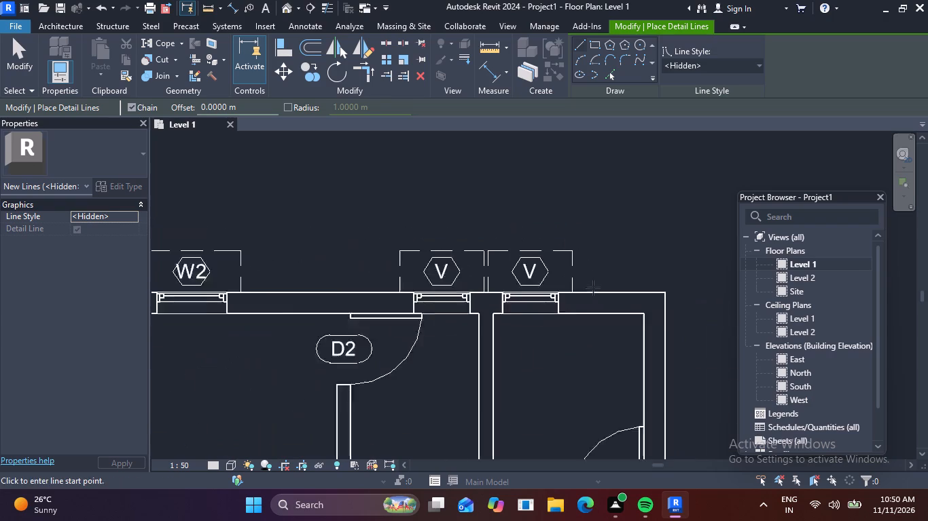
scroll(593, 288, down, 4)
middle_drag(592, 341, 562, 280)
key(Escape)
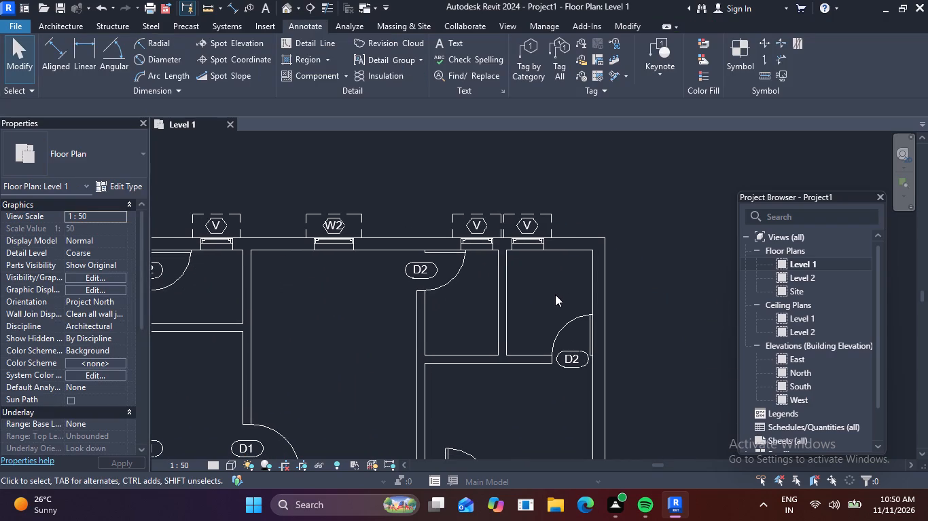
key(Escape)
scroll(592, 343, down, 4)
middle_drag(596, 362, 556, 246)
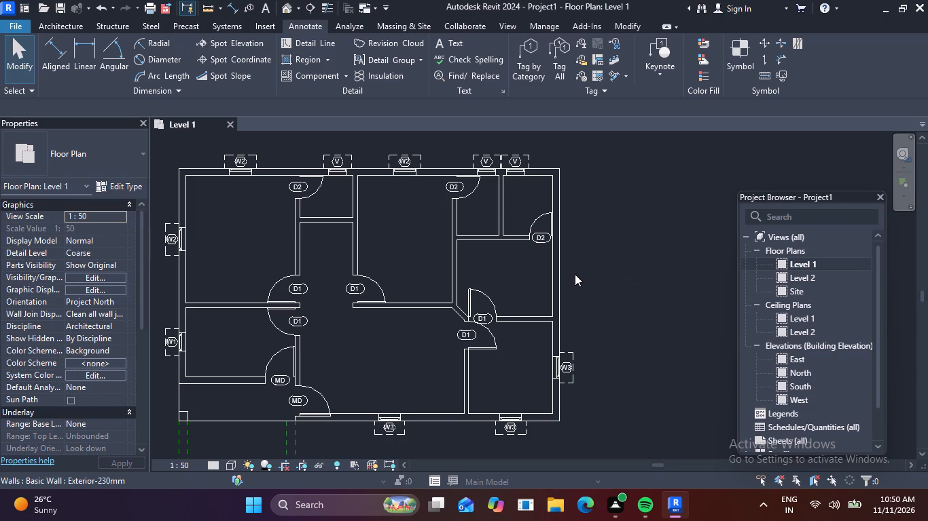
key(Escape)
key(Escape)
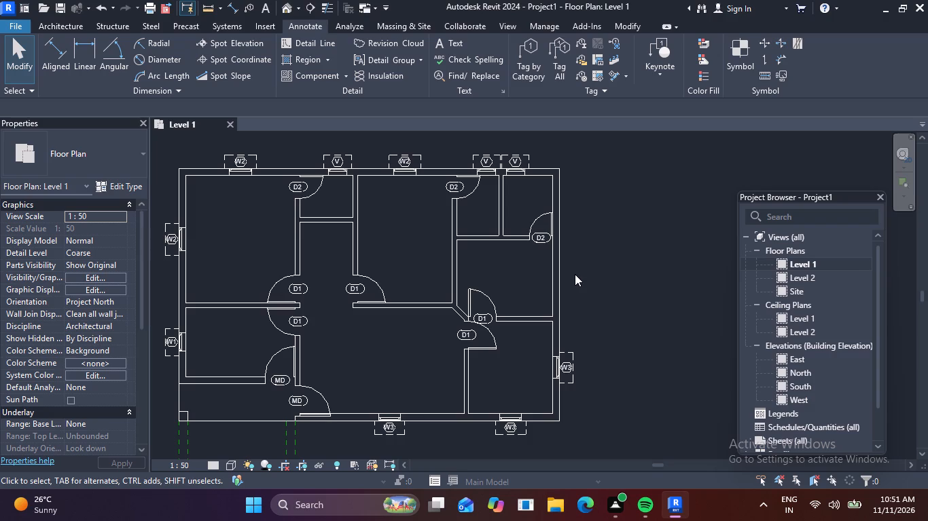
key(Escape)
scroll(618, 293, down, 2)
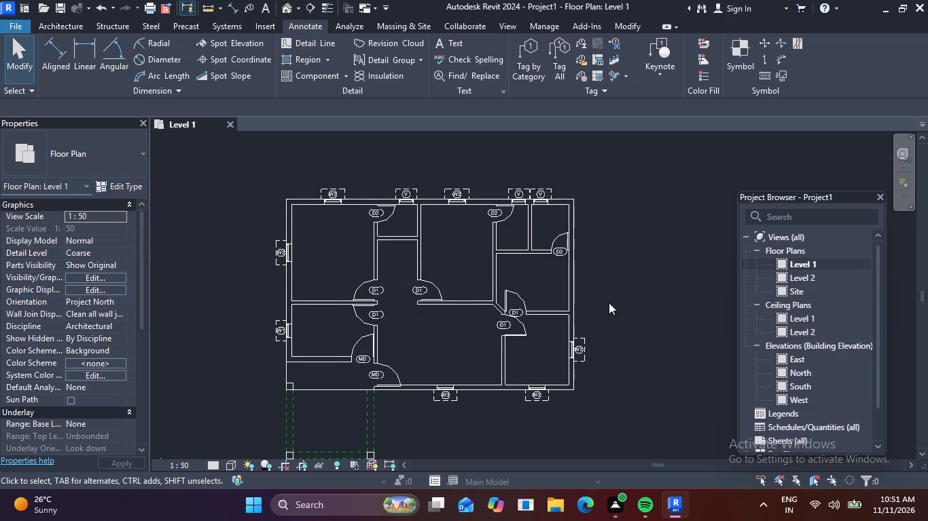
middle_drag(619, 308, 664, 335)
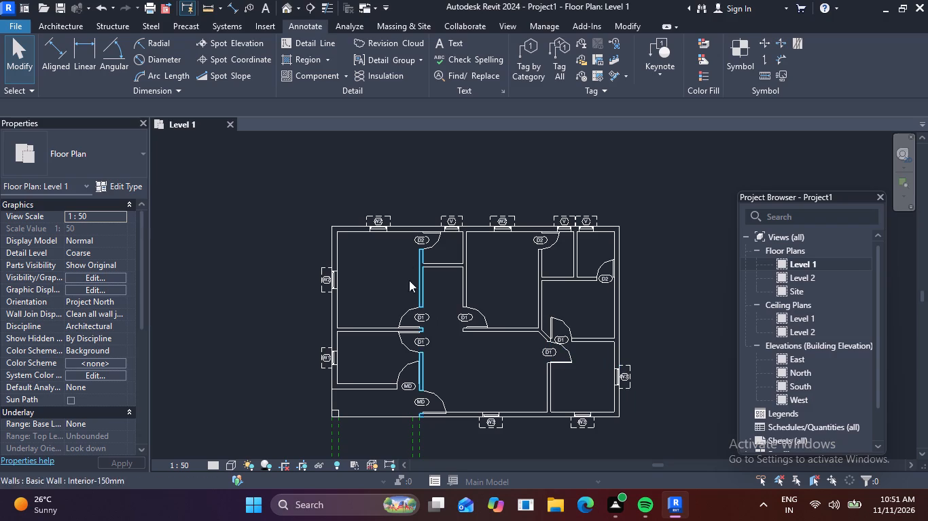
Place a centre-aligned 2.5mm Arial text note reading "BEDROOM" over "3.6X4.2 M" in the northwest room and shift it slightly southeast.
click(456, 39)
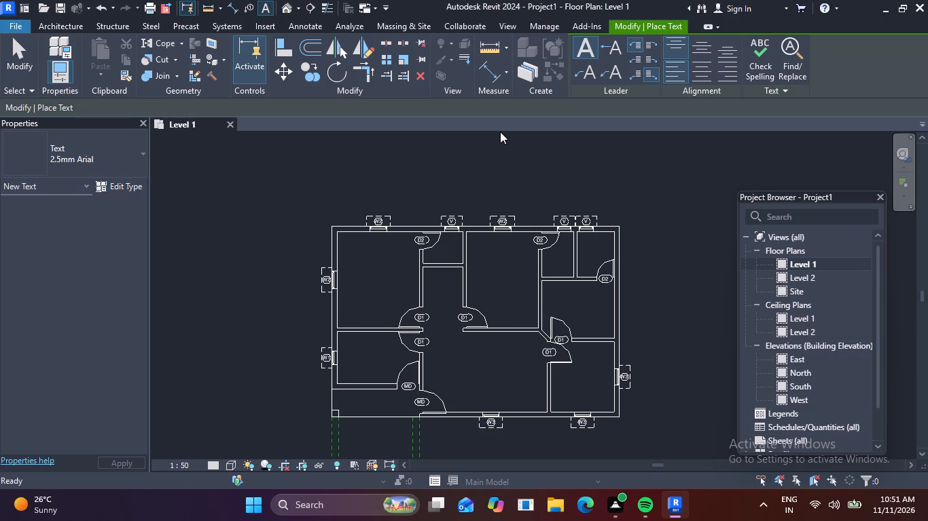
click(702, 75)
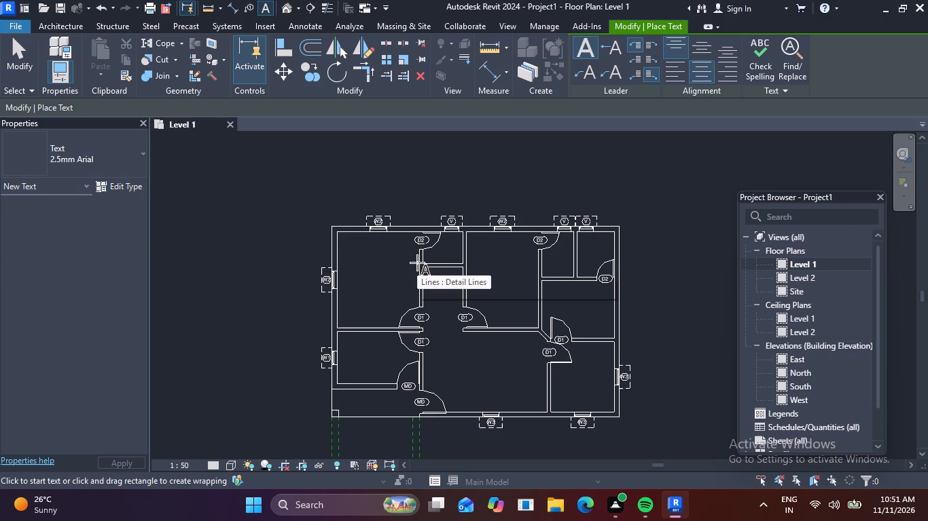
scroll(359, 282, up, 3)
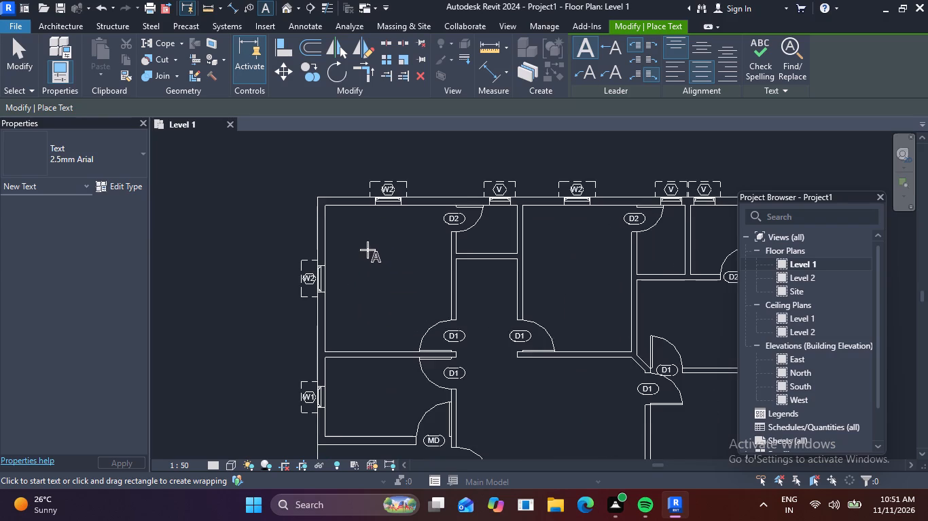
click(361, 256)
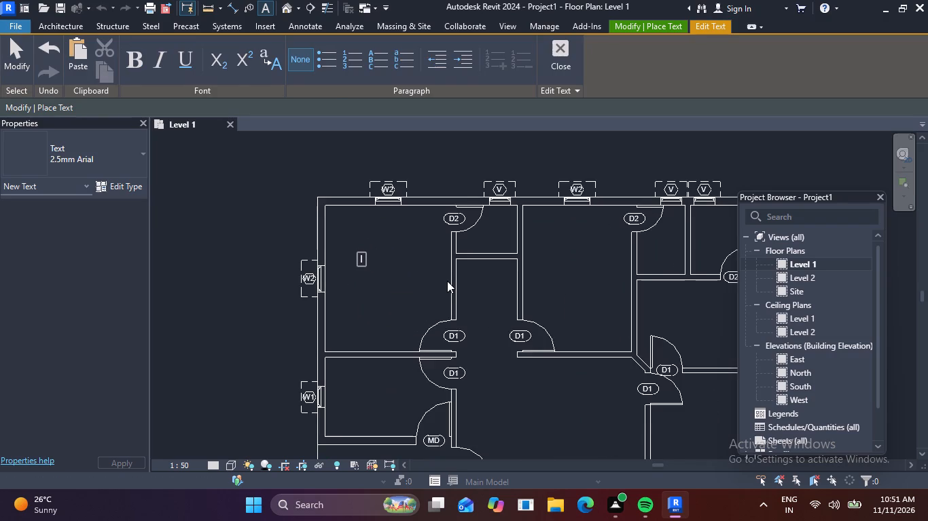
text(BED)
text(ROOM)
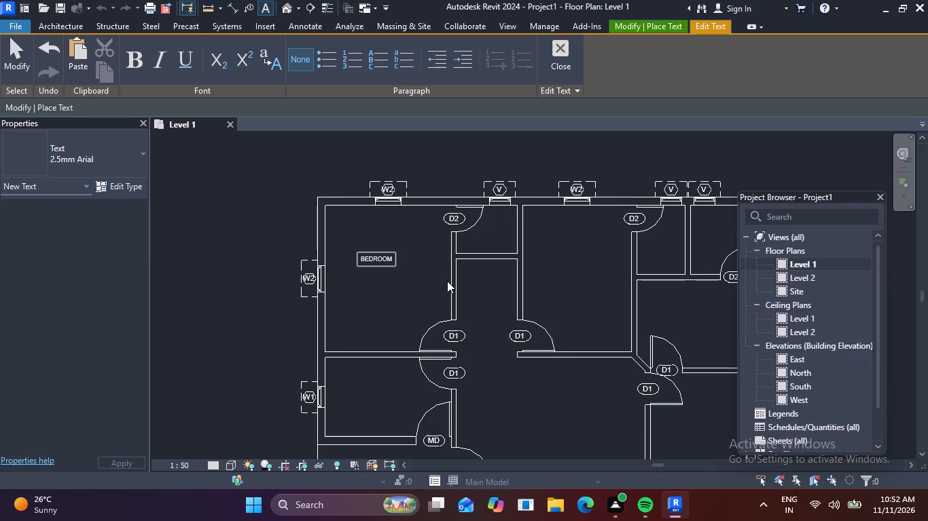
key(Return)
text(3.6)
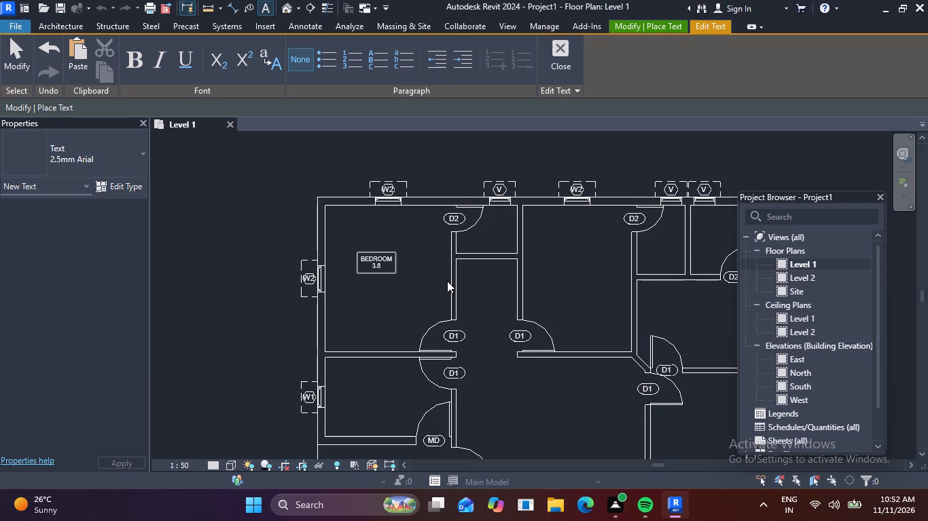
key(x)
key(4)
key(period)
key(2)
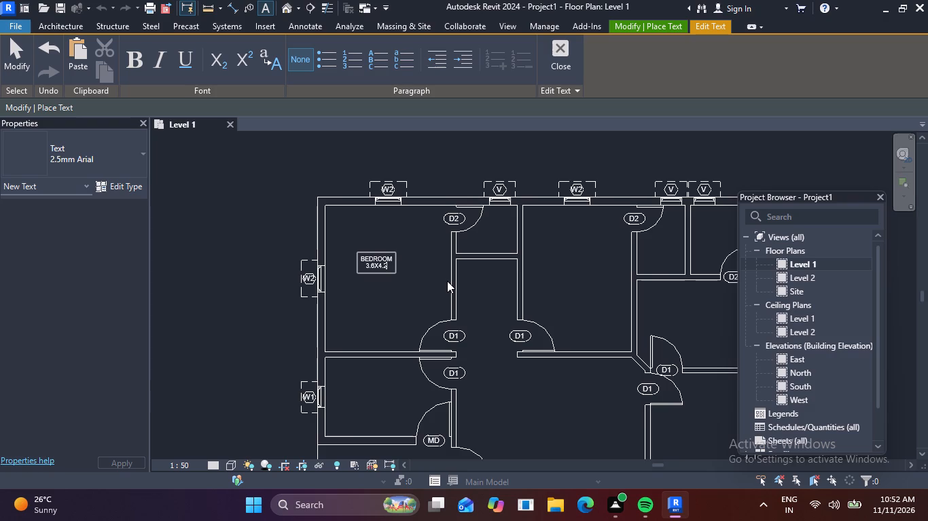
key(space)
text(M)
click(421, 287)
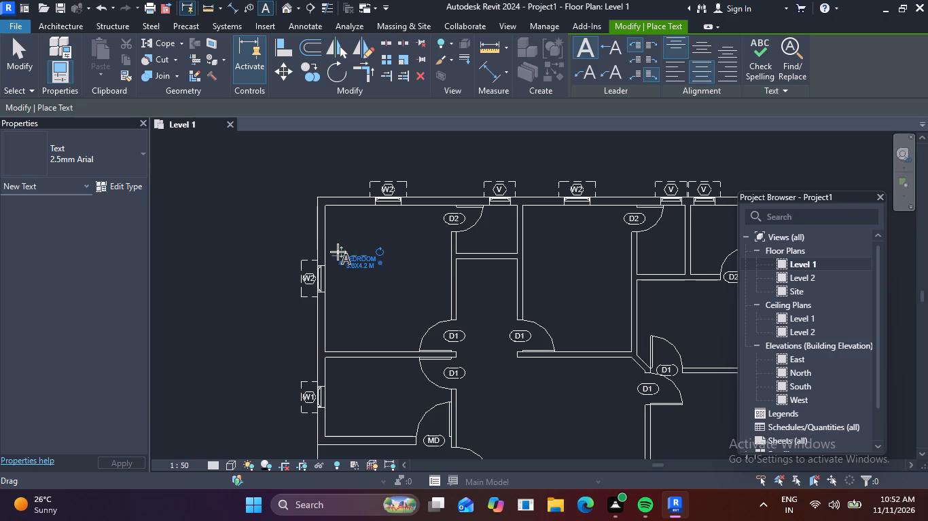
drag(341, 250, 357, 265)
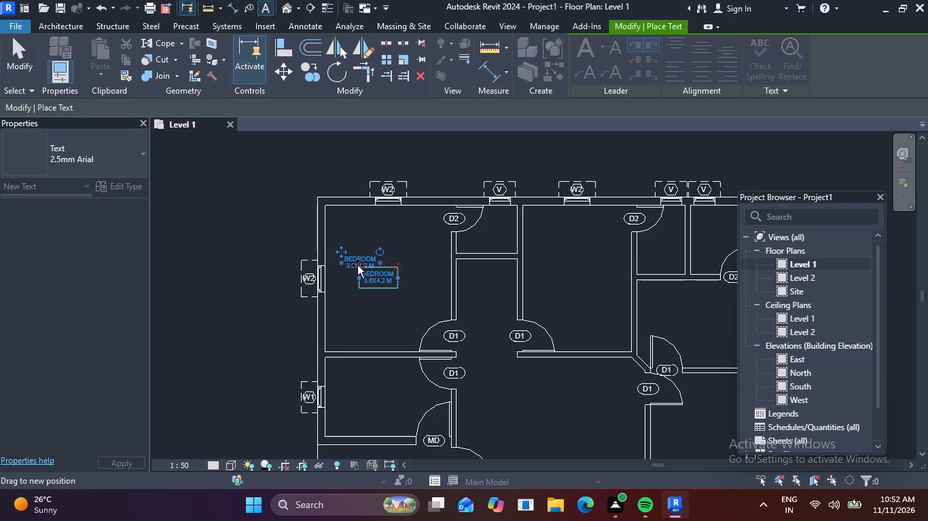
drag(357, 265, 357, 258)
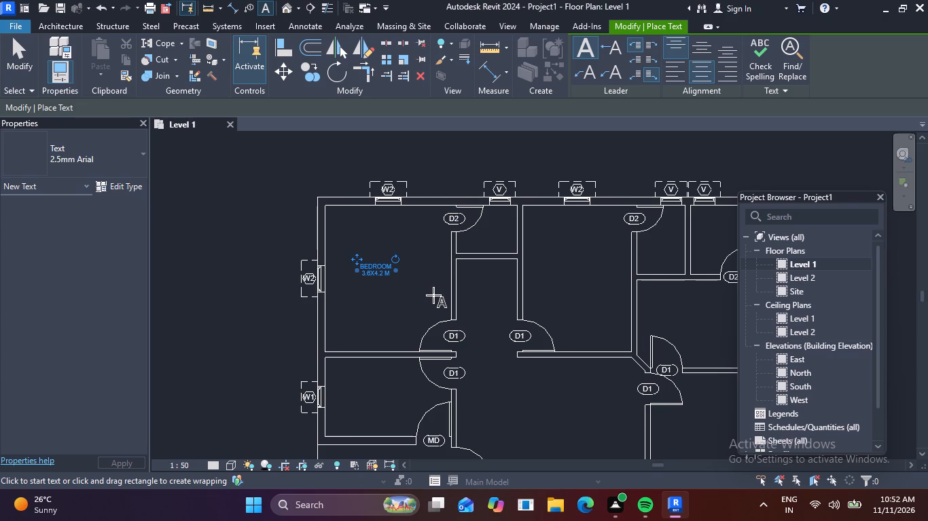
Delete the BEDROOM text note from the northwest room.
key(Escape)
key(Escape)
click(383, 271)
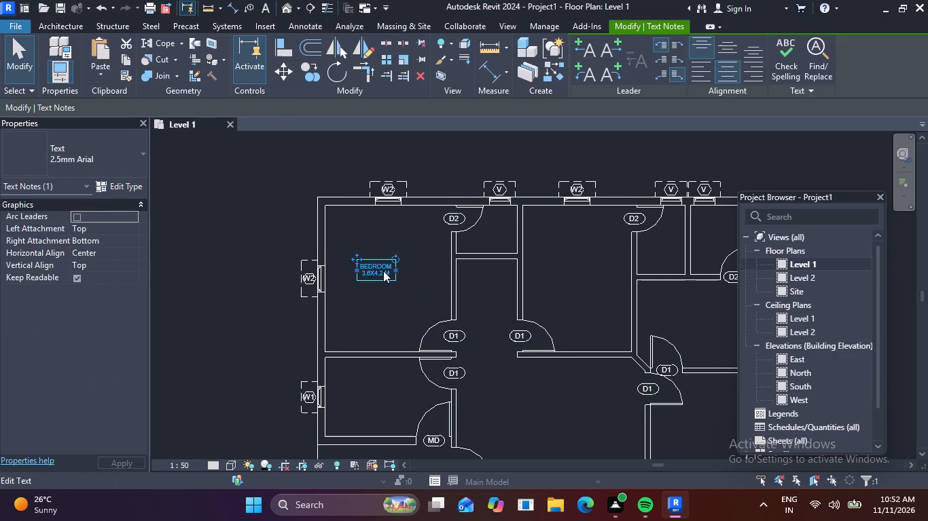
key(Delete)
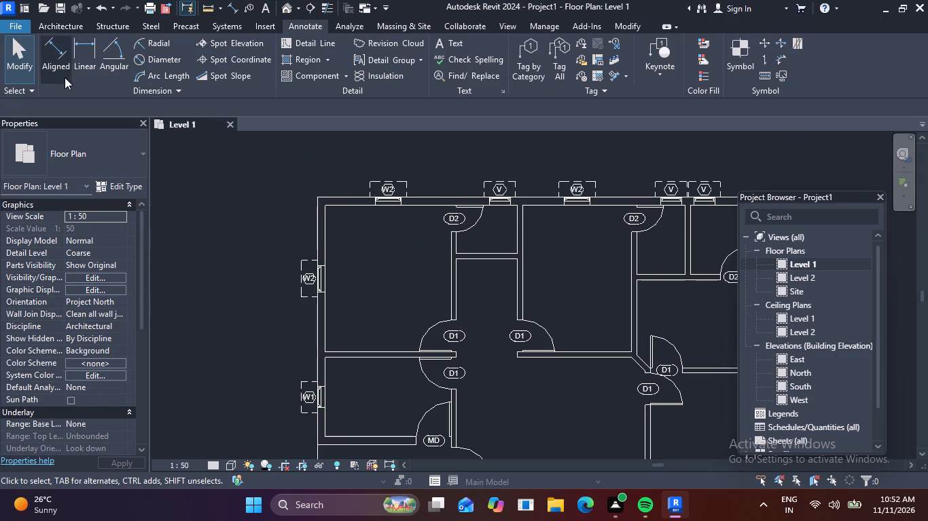
Place tagged rooms in the five enclosed spaces along the north exterior wall, working from west to east.
click(58, 19)
click(58, 28)
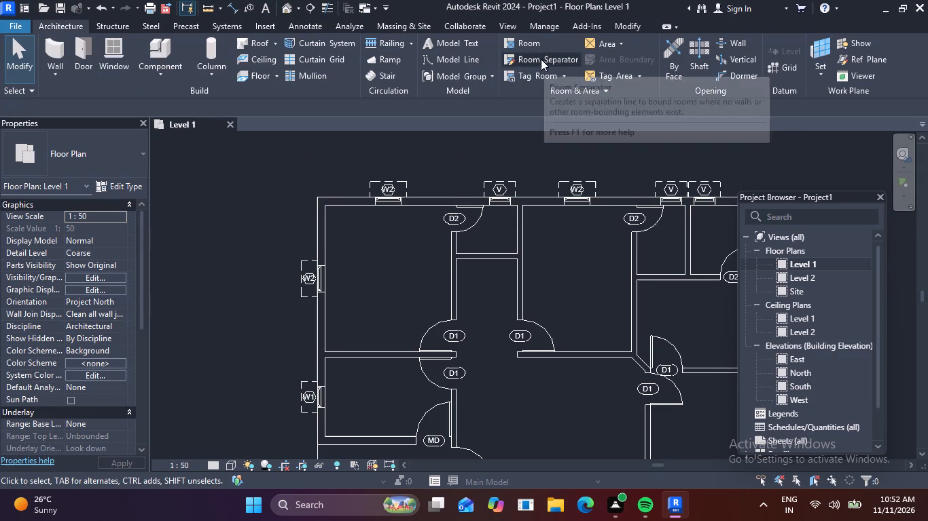
click(511, 43)
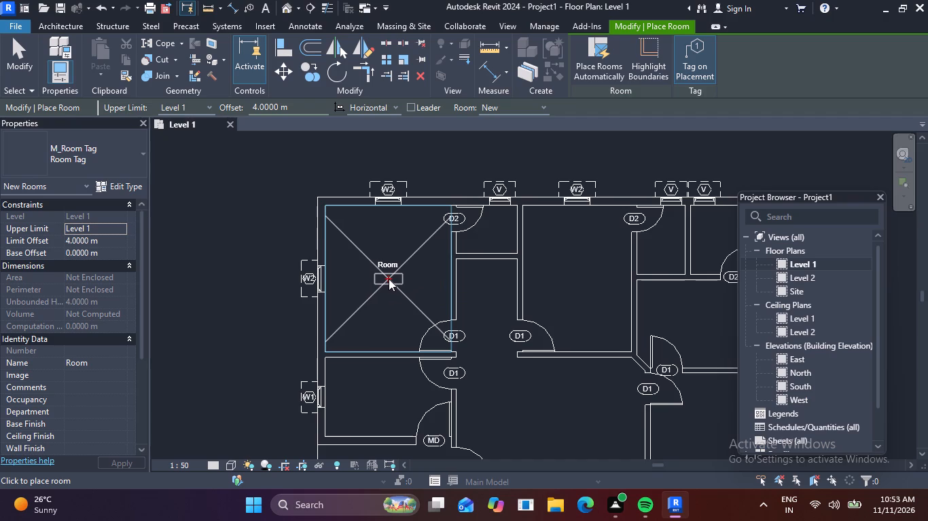
click(389, 279)
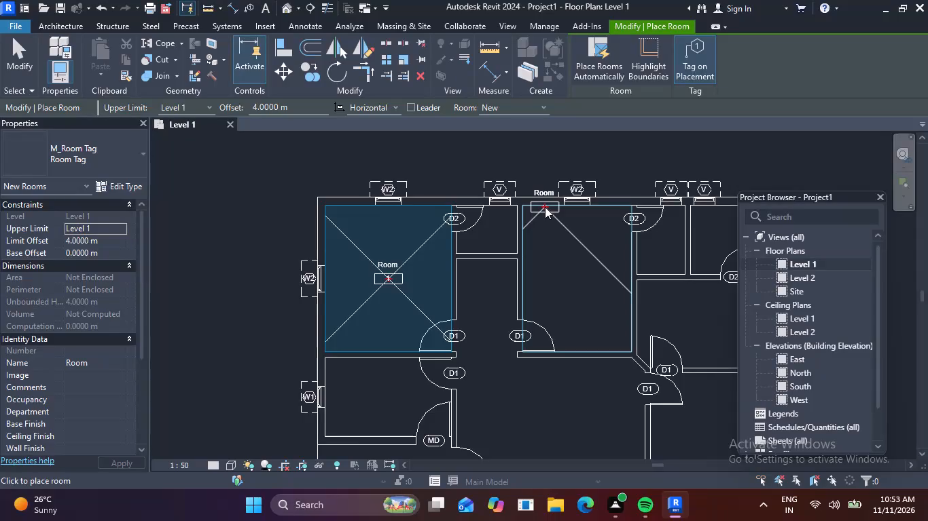
scroll(492, 243, up, 4)
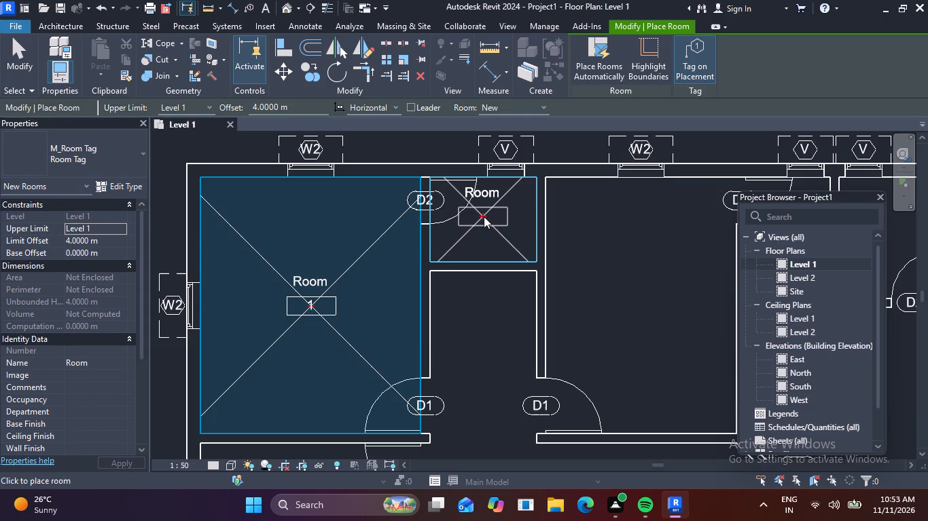
click(484, 216)
scroll(651, 271, down, 2)
middle_drag(654, 280, 513, 256)
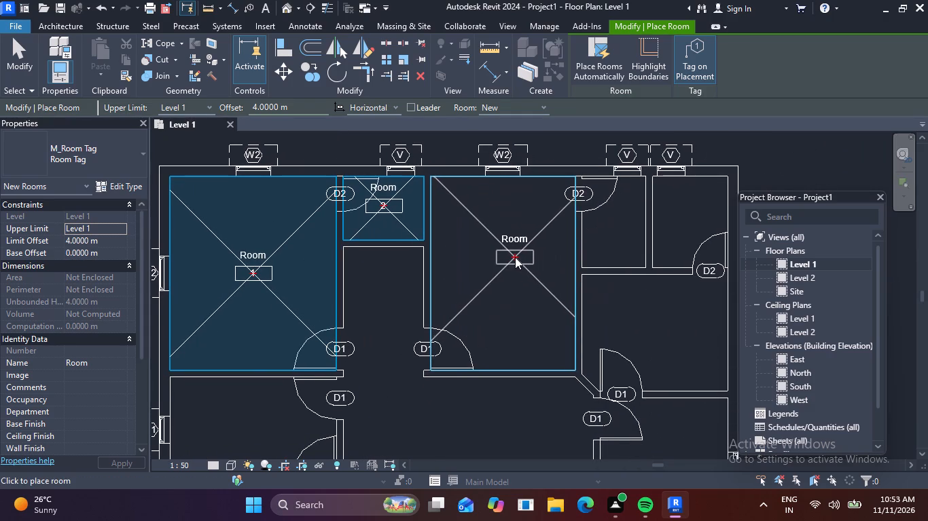
click(515, 257)
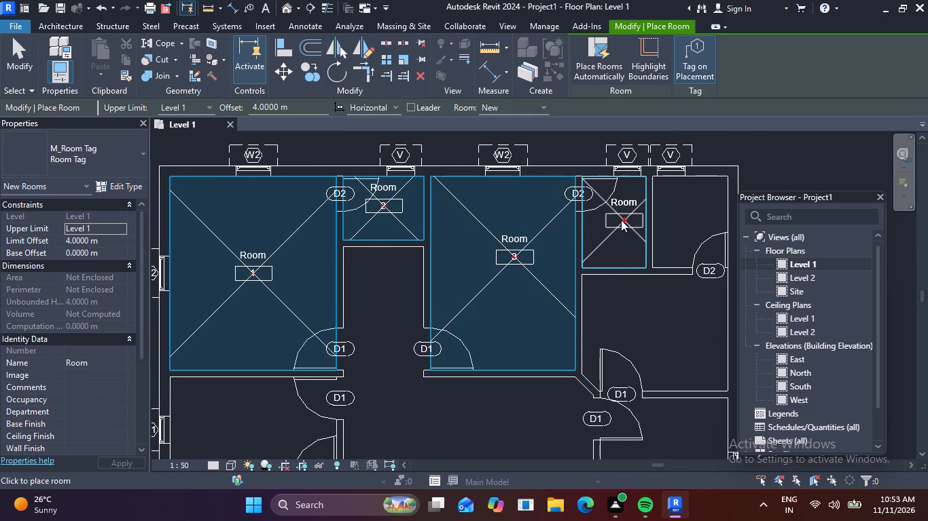
click(618, 217)
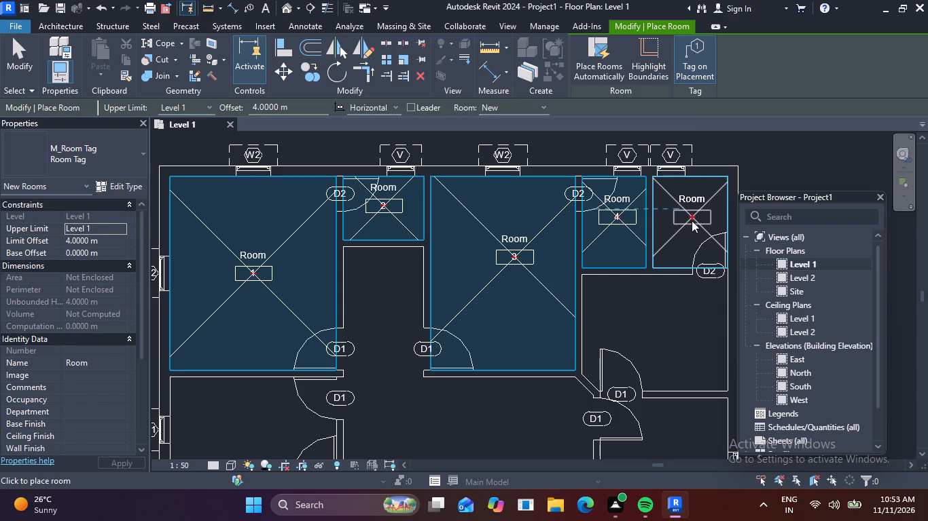
click(691, 221)
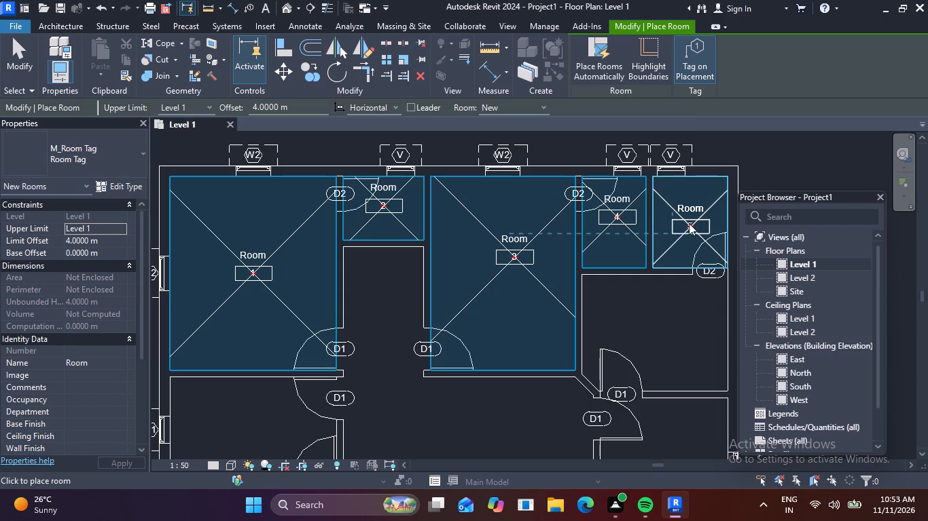
Place tagged rooms in the east room below the two small northeast rooms, the southeast corner room, the L-shaped central space and the west W1-window room.
click(654, 331)
middle_drag(675, 378, 558, 201)
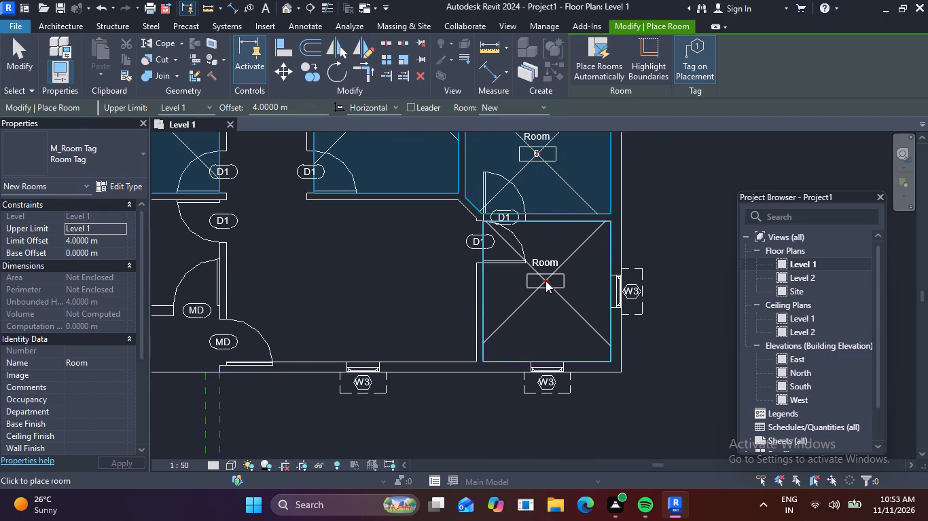
click(550, 287)
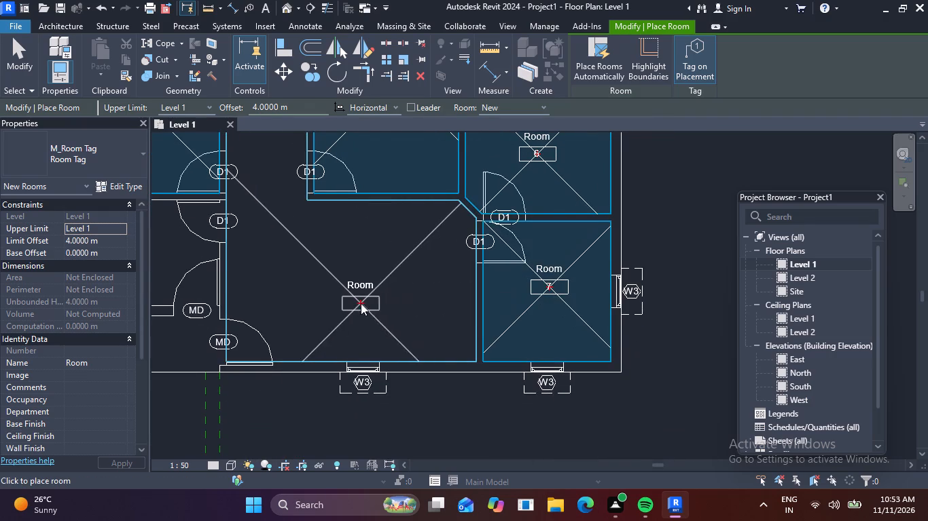
middle_drag(361, 303, 488, 385)
middle_drag(484, 395, 484, 402)
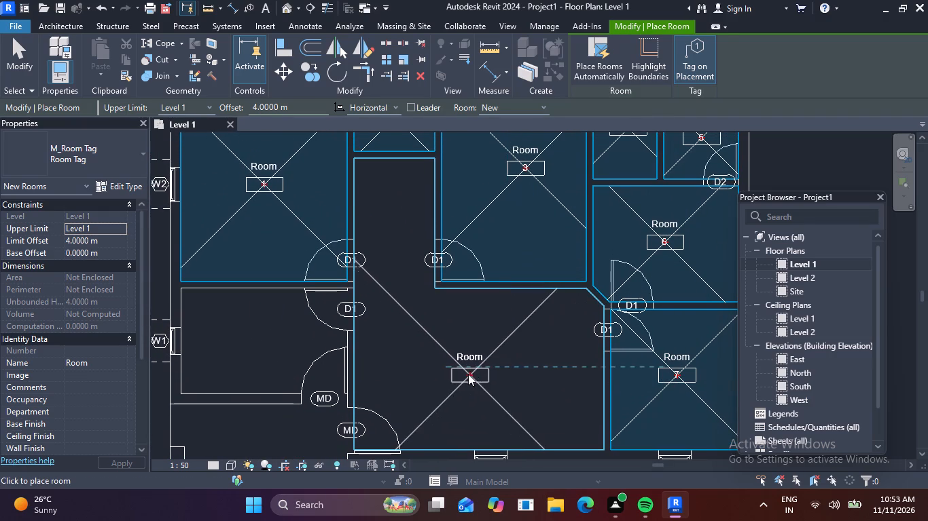
click(473, 366)
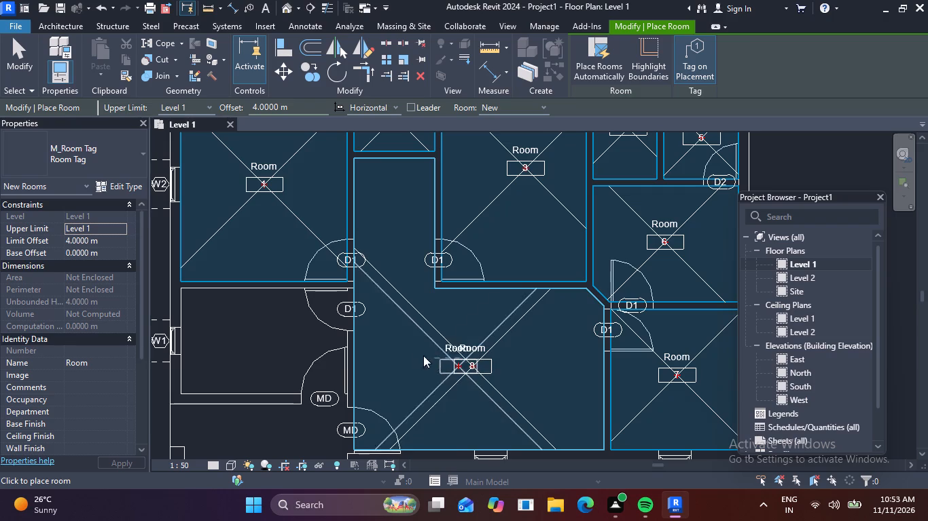
scroll(398, 354, down, 1)
middle_drag(336, 358, 510, 343)
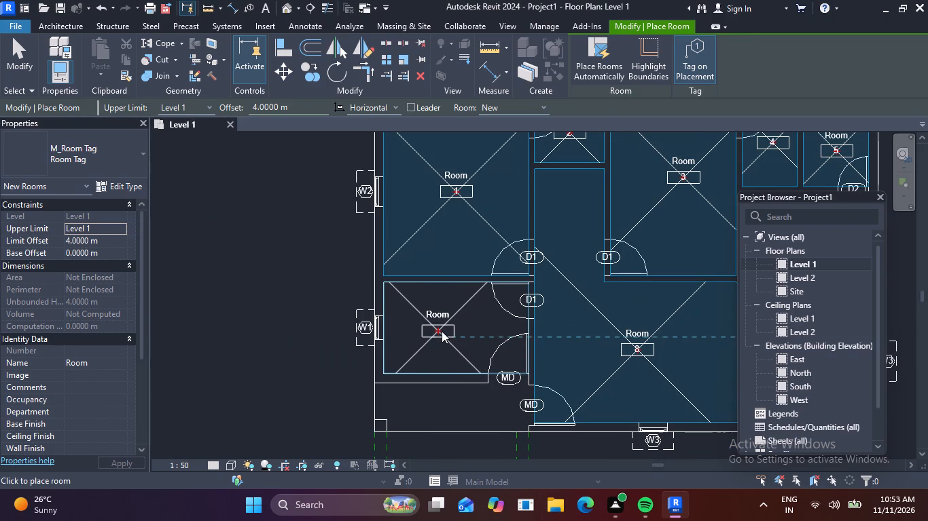
click(460, 321)
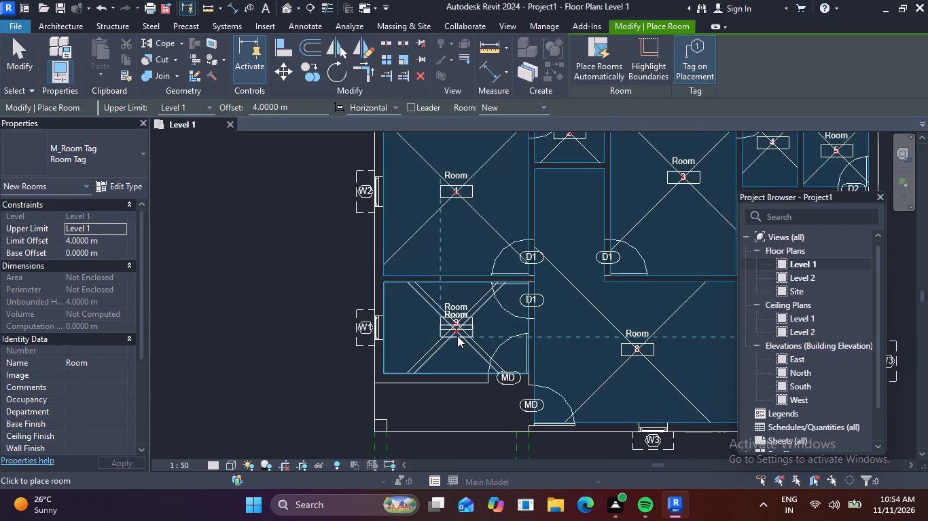
scroll(502, 372, down, 4)
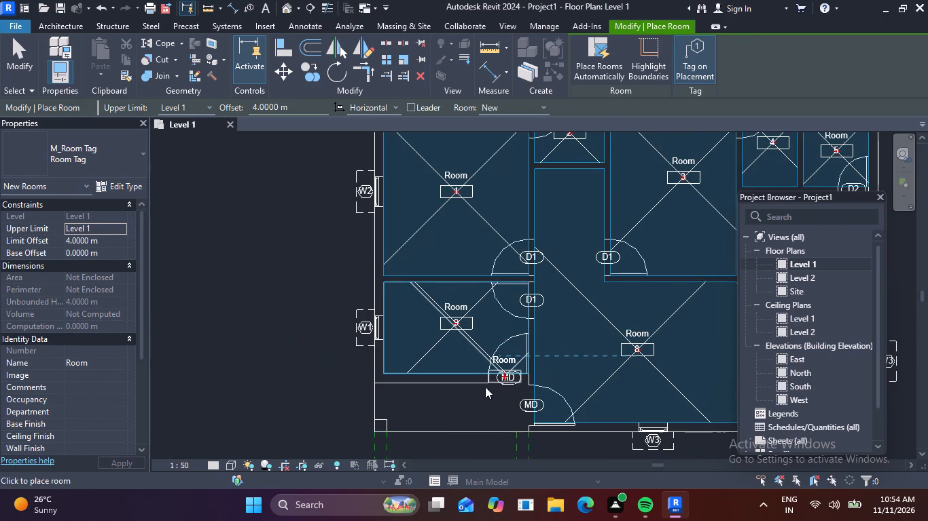
middle_drag(526, 404, 399, 383)
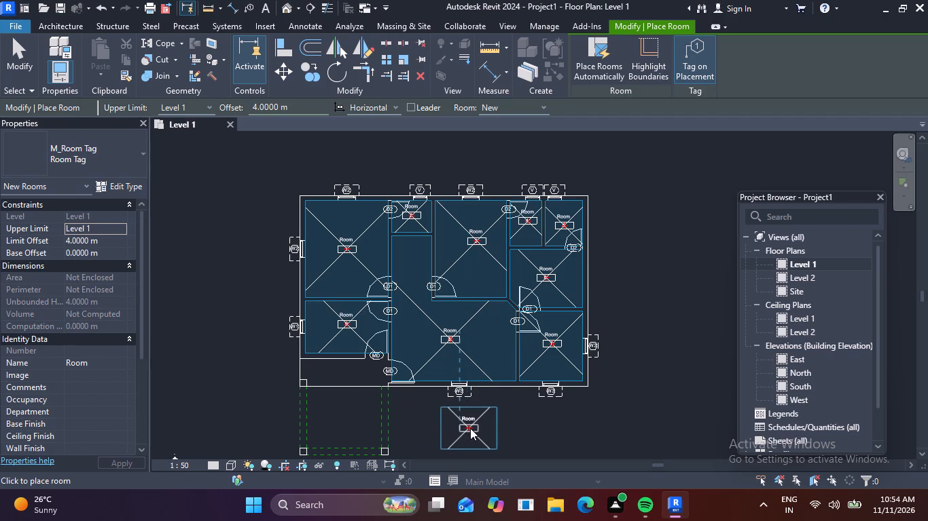
key(Escape)
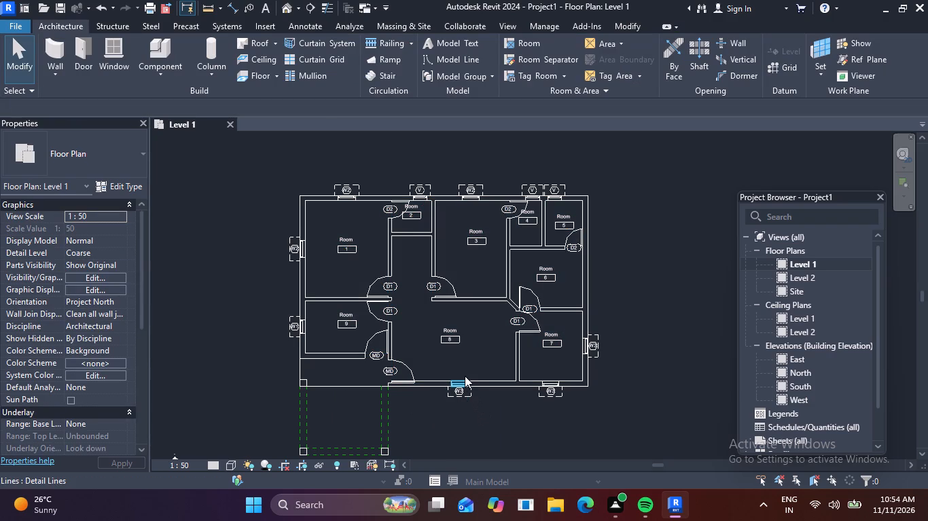
key(Escape)
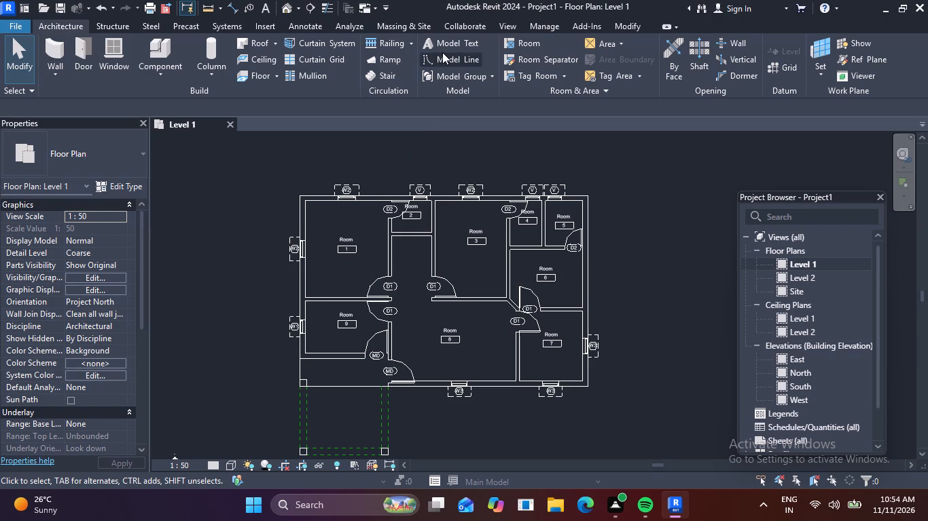
click(523, 41)
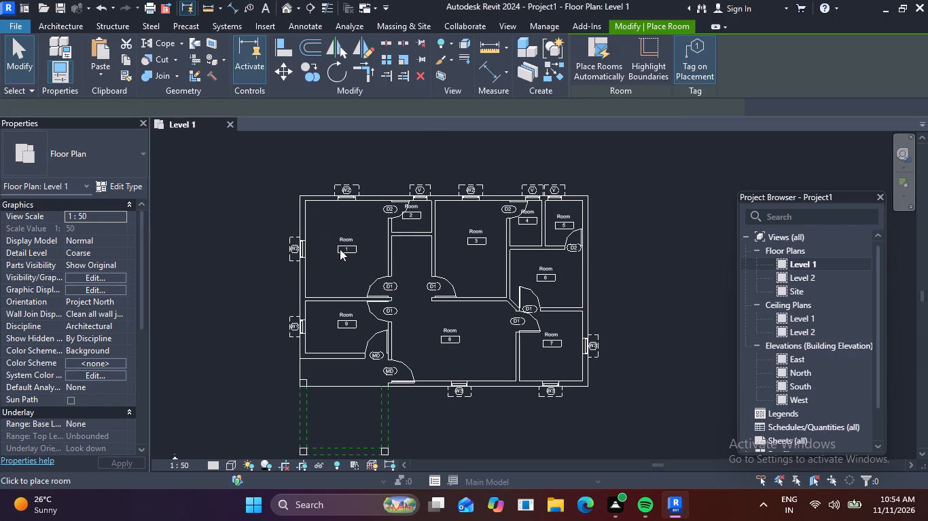
key(Escape)
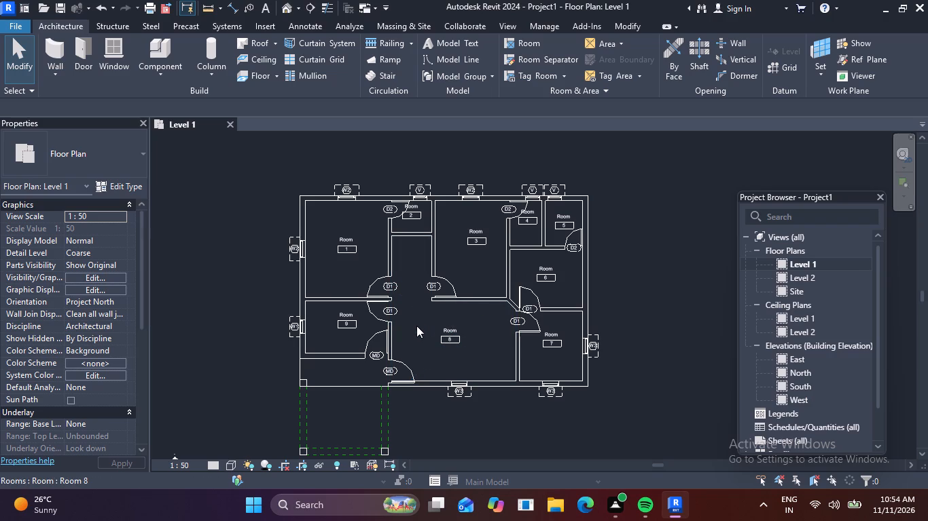
Delete the room from the L-shaped central space.
click(440, 322)
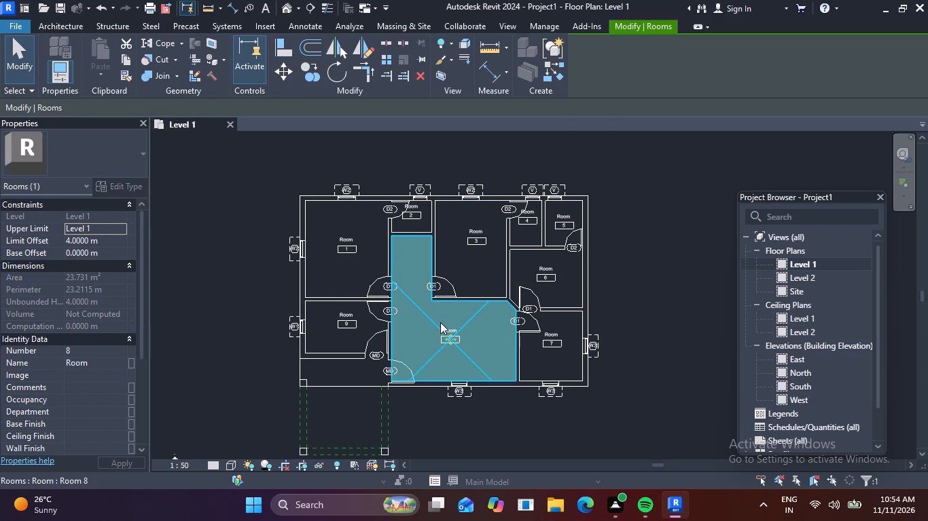
key(Delete)
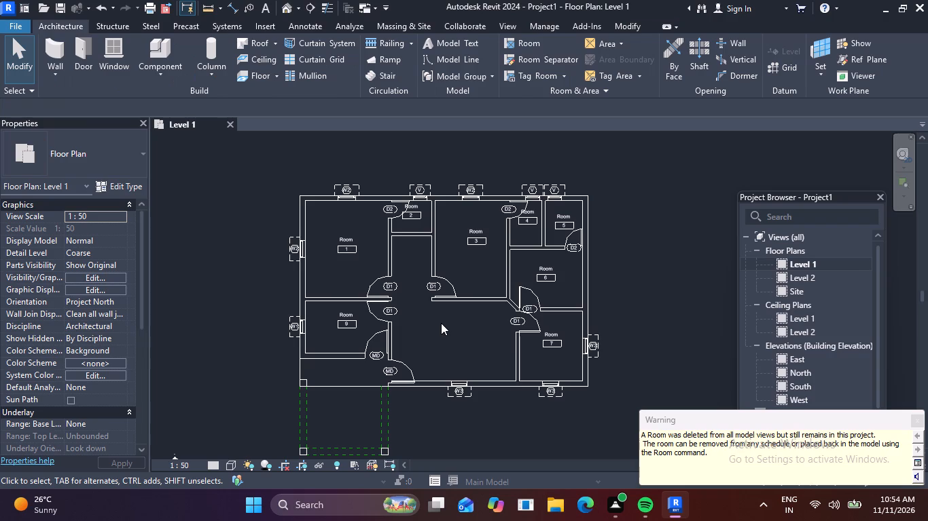
Draw a room separation line across the corridor opening, joining the south-face wall ends beside the two facing D1 doors.
click(524, 60)
scroll(402, 330, up, 10)
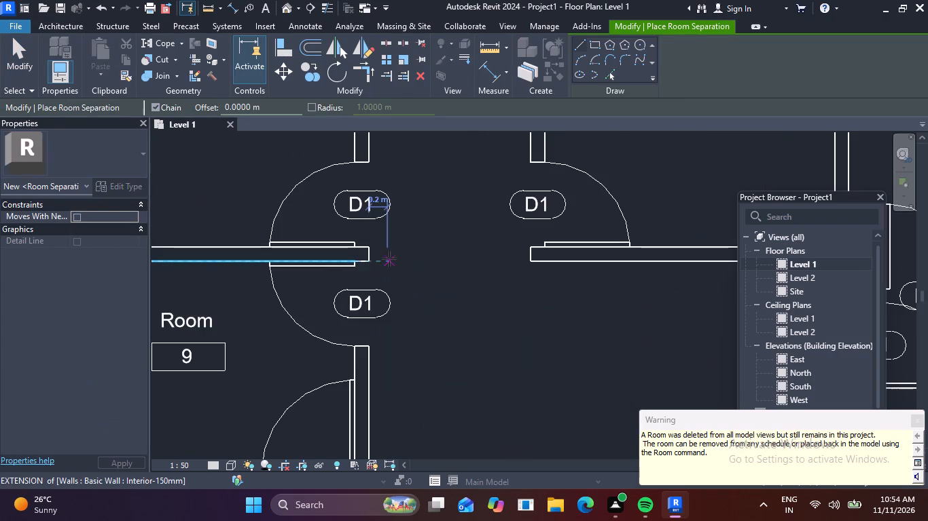
click(369, 260)
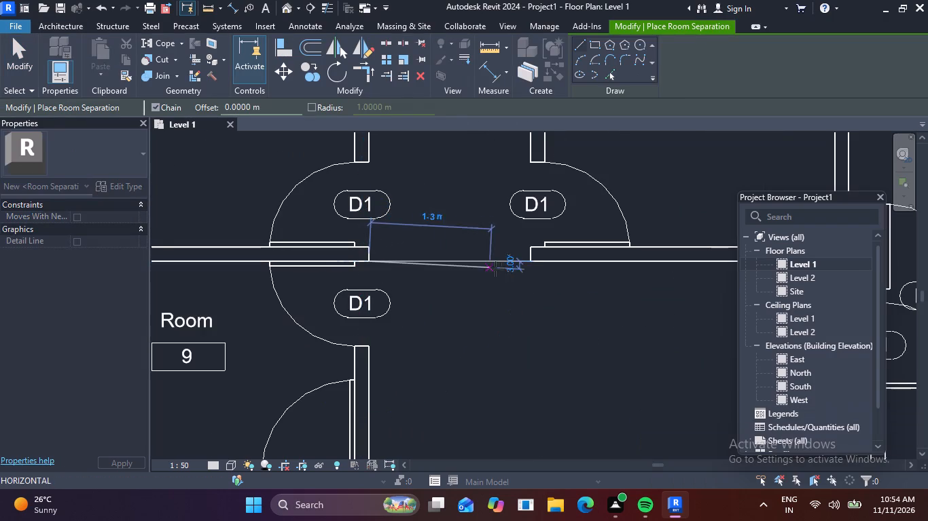
click(531, 260)
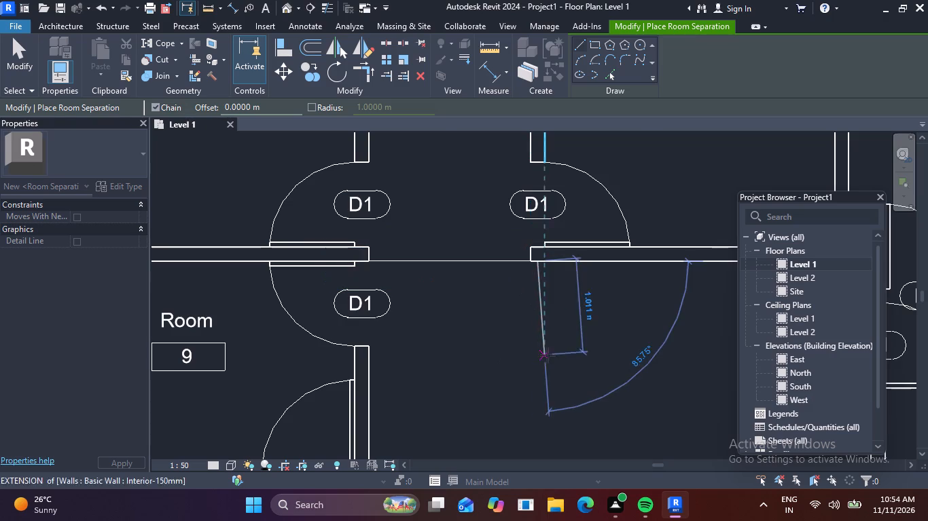
key(Escape)
scroll(533, 307, down, 5)
scroll(570, 360, down, 2)
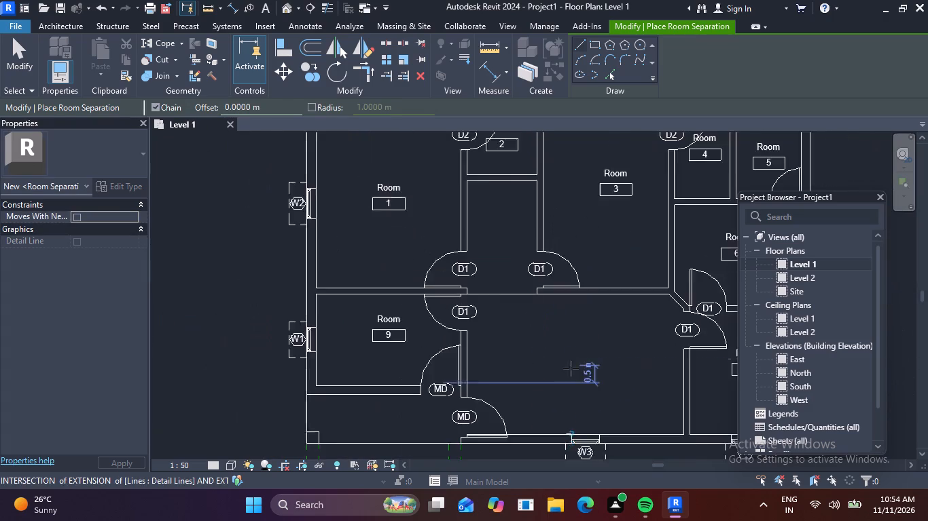
middle_drag(571, 369, 533, 305)
key(Escape)
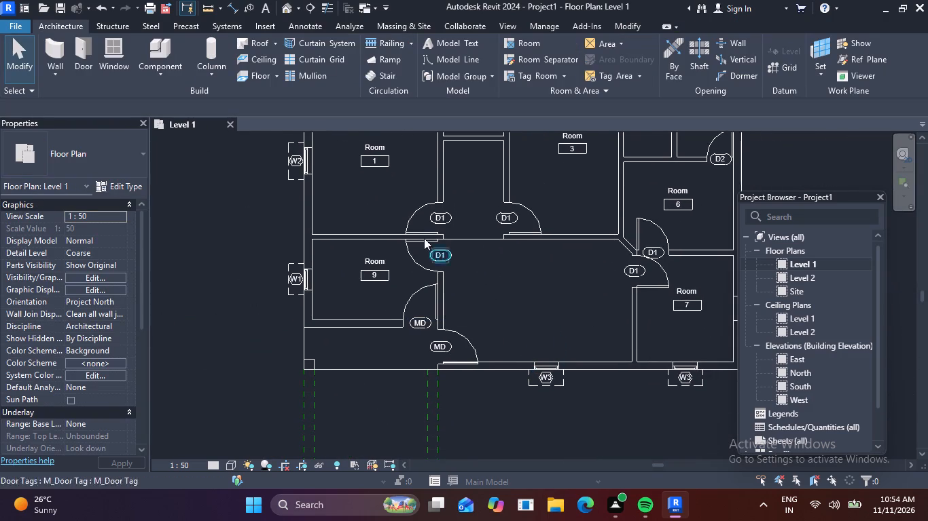
Place separate tagged rooms in the large central space and in the corridor north of the separation line.
click(522, 39)
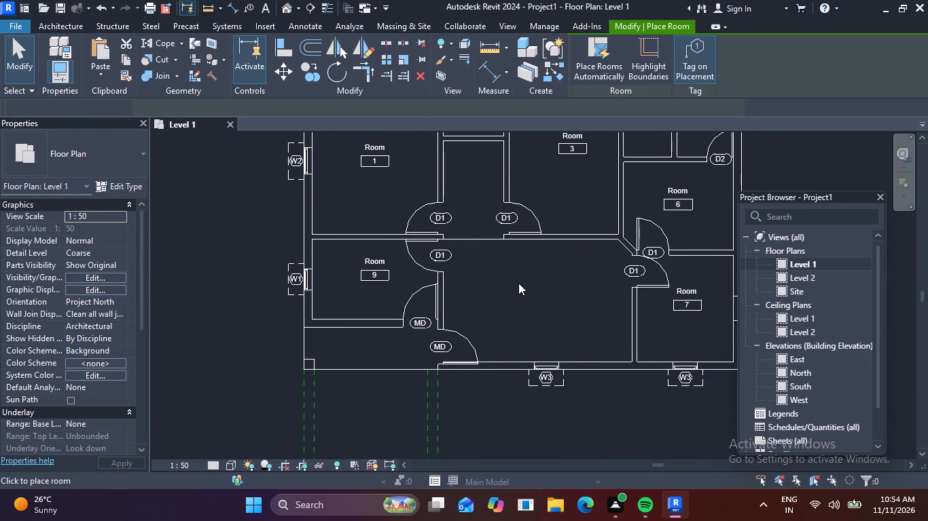
click(536, 295)
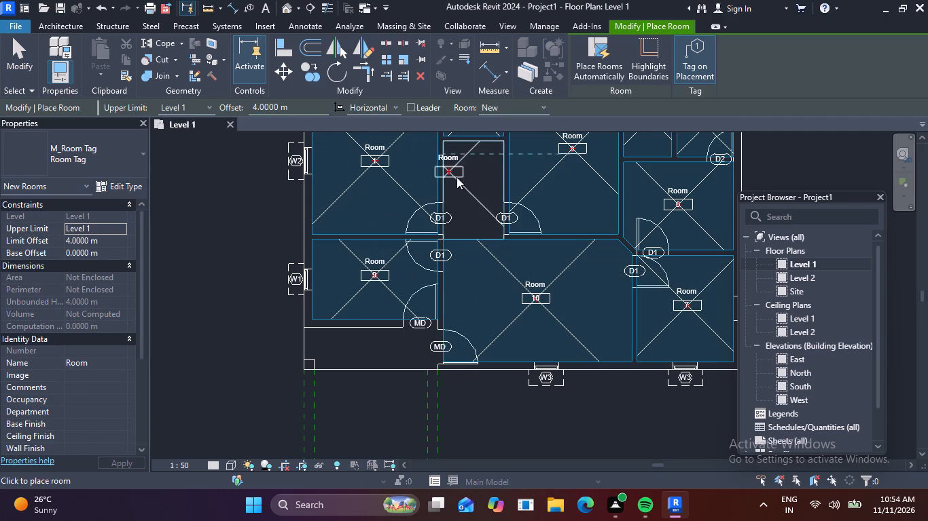
click(473, 189)
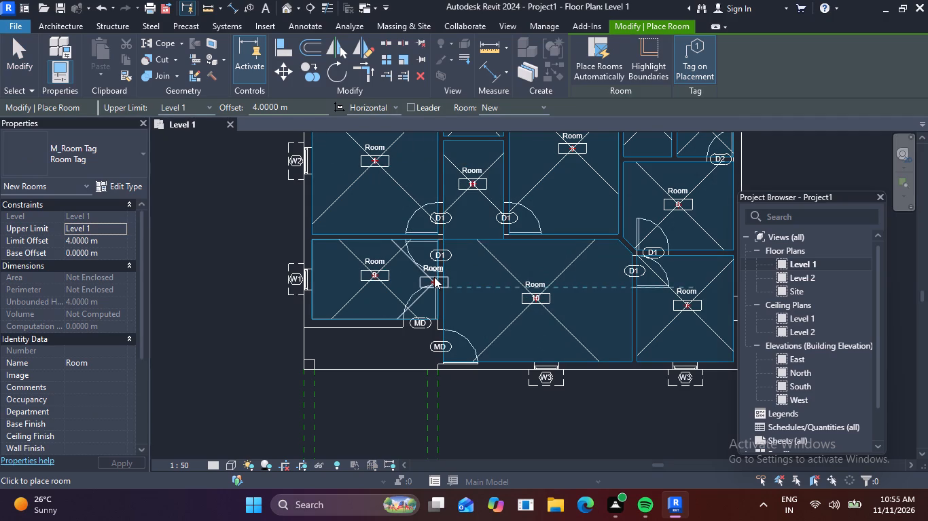
key(Escape)
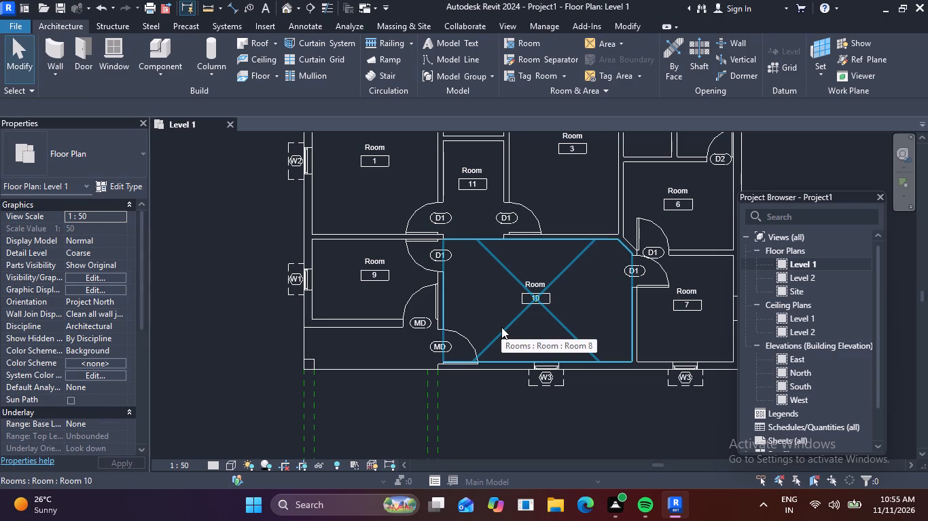
Rename the northwest room to BEDROOM in its room tag.
scroll(460, 302, down, 3)
middle_drag(478, 324, 501, 355)
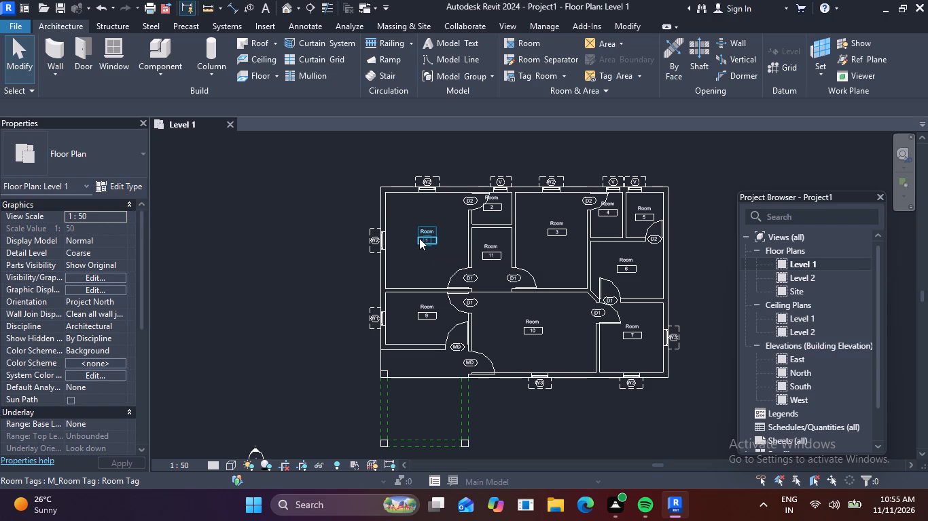
scroll(414, 237, up, 9)
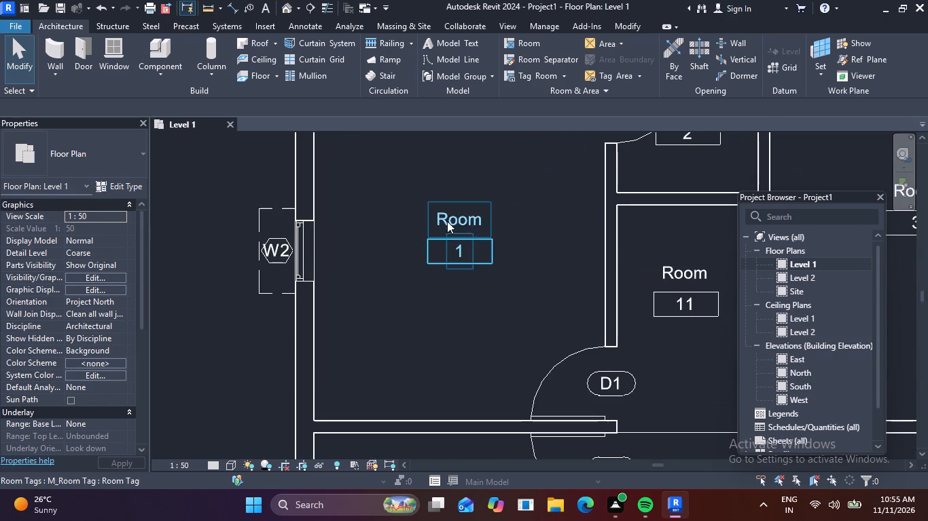
double_click(471, 220)
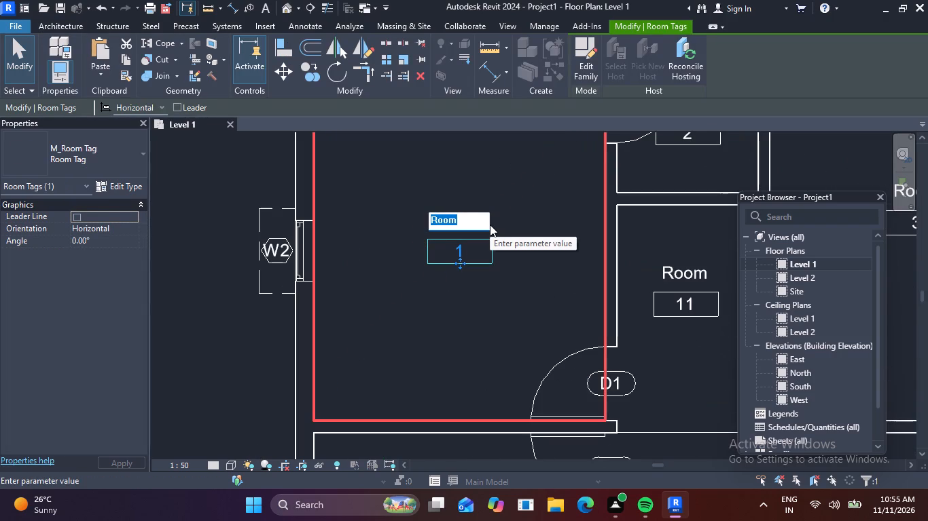
key(BackSpace)
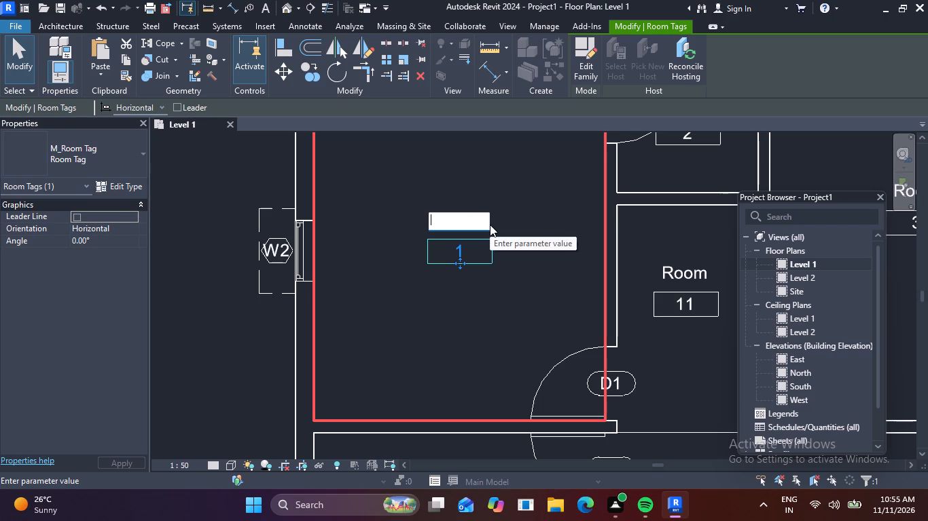
key(b)
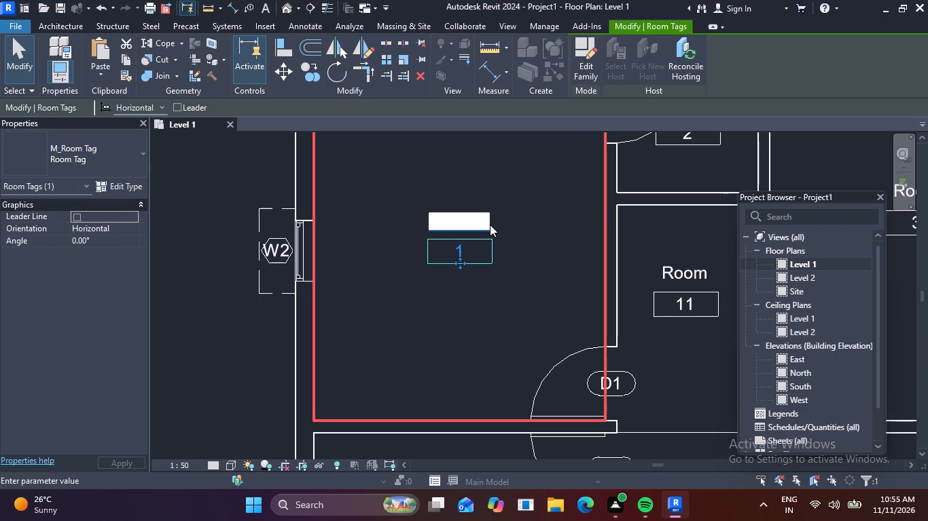
text(EDR)
text(OOM)
click(537, 174)
Rename the room directly south of the BEDROOM to OFFICE in its room tag.
scroll(559, 232, down, 5)
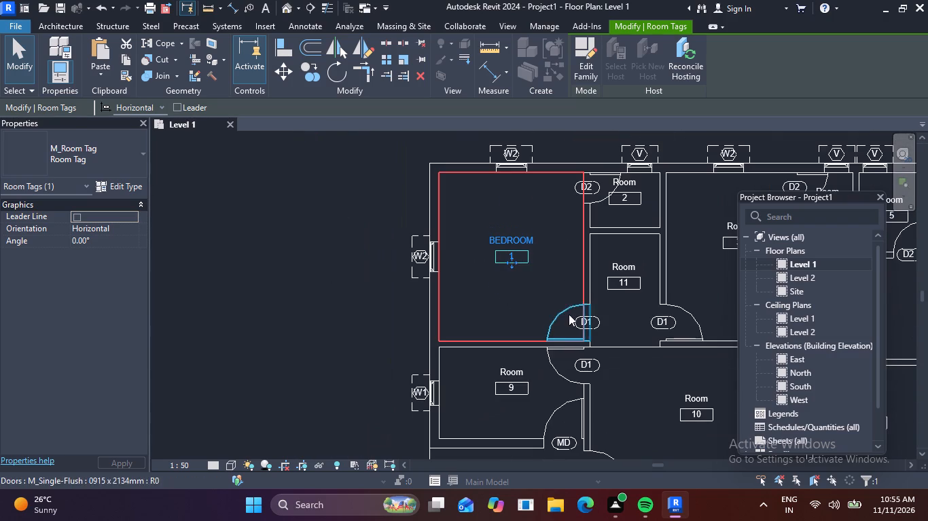
scroll(520, 381, up, 4)
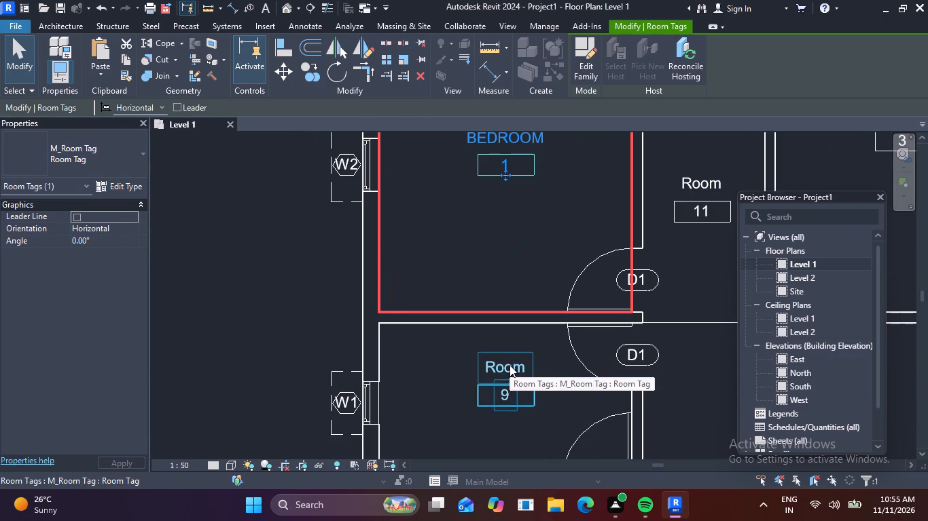
double_click(510, 365)
key(BackSpace)
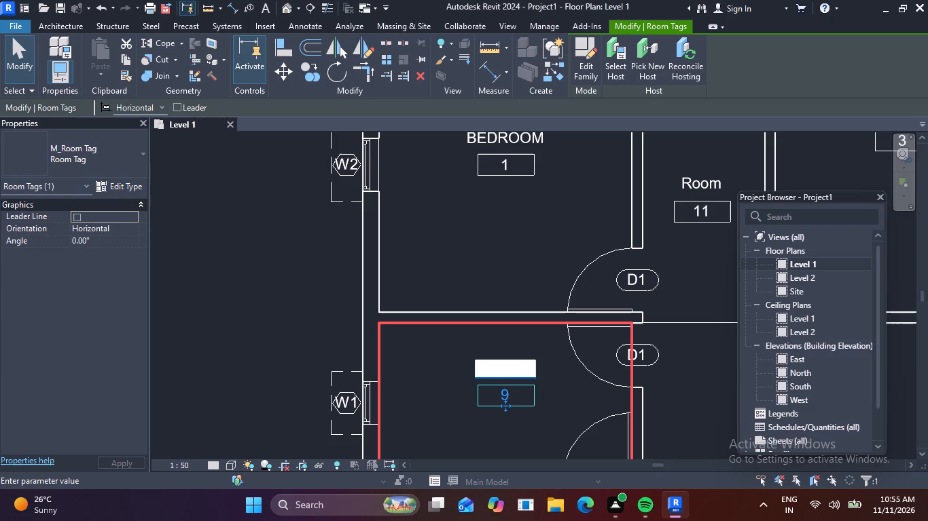
text(OFFICE)
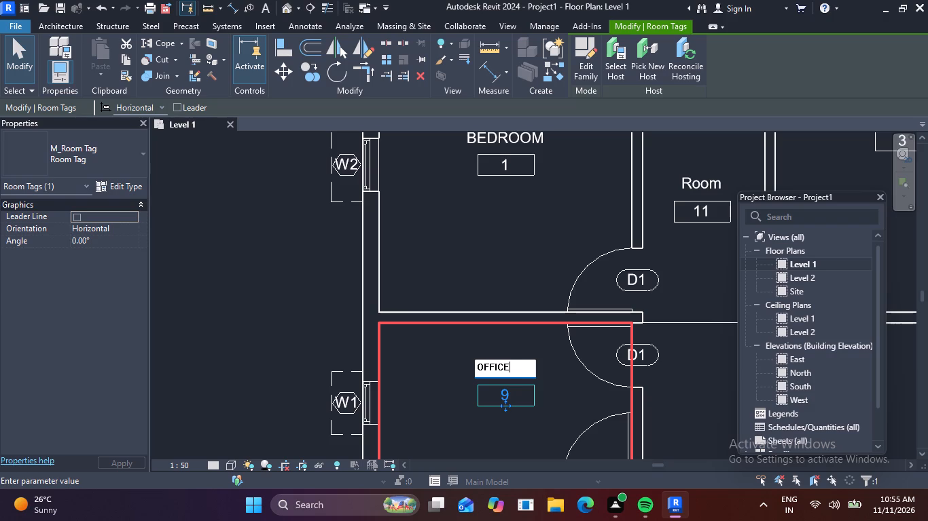
click(564, 212)
scroll(578, 278, down, 4)
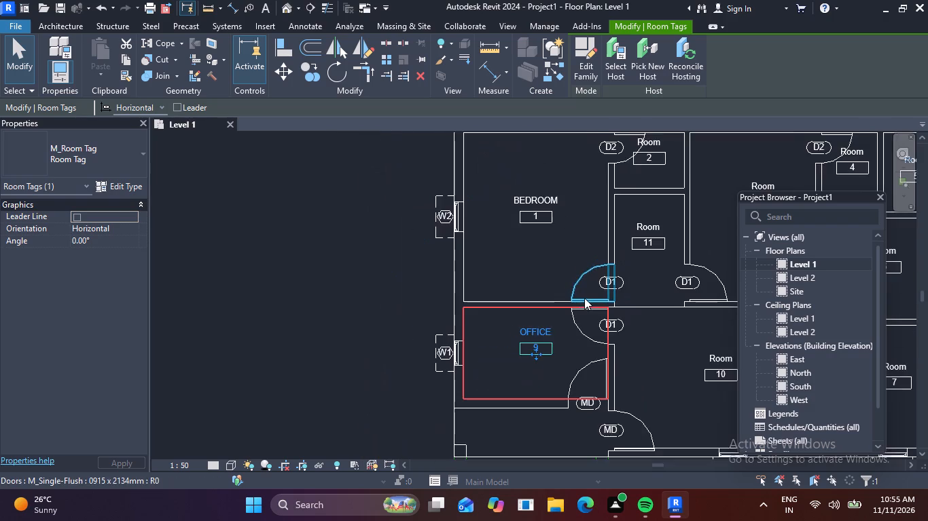
middle_drag(581, 301, 448, 349)
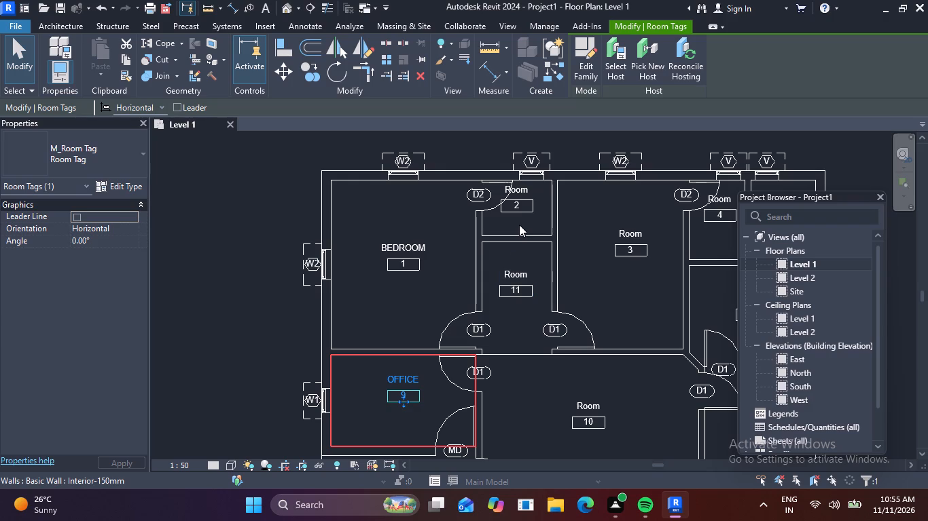
Rename the small north-wall room 2, east of the northwest BEDROOM, to TOILET in its room tag.
scroll(523, 189, up, 4)
double_click(524, 190)
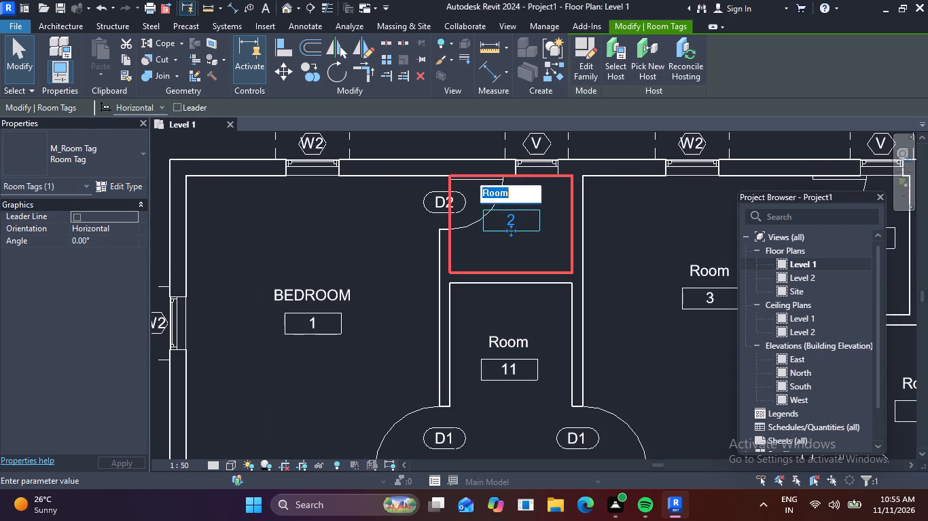
key(BackSpace)
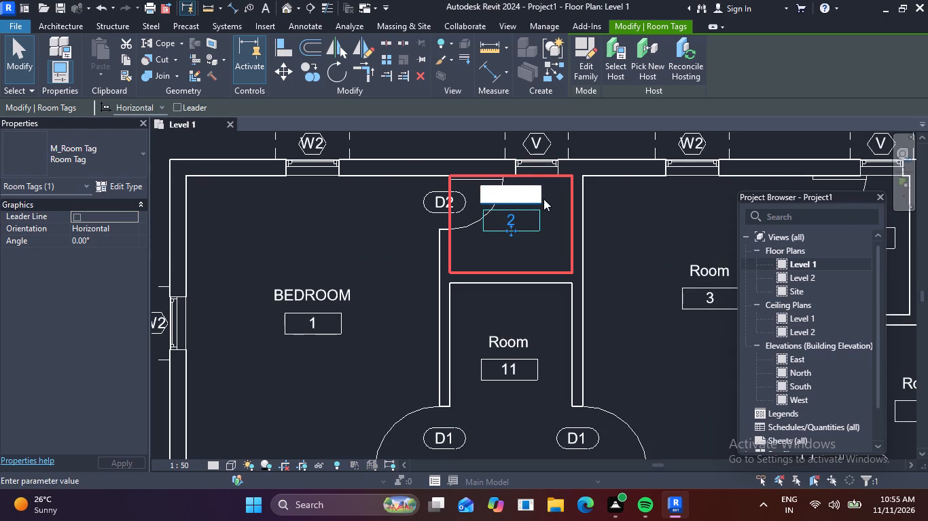
text(TOI)
text(LET)
click(635, 266)
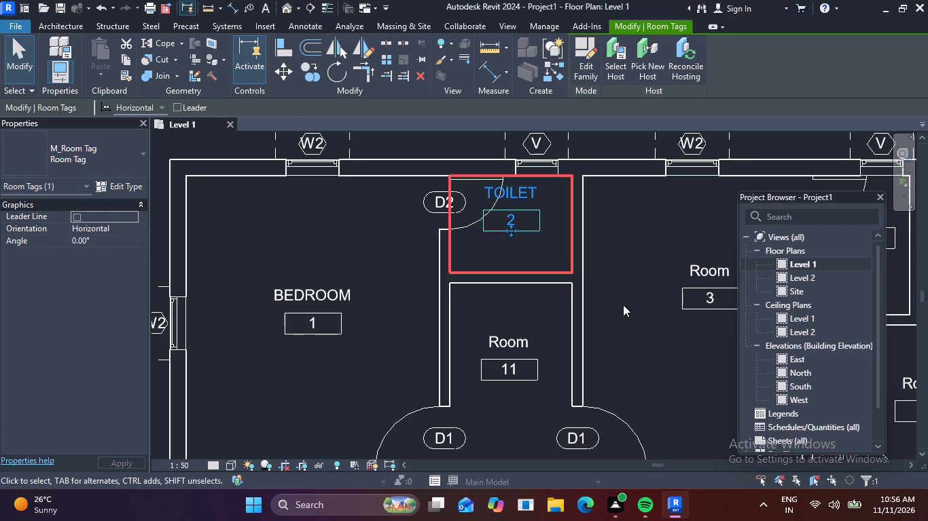
Rename room 3, the large north-side room east of the corridor, to BEDROOM in its room tag.
scroll(665, 312, down, 3)
middle_drag(639, 323, 469, 316)
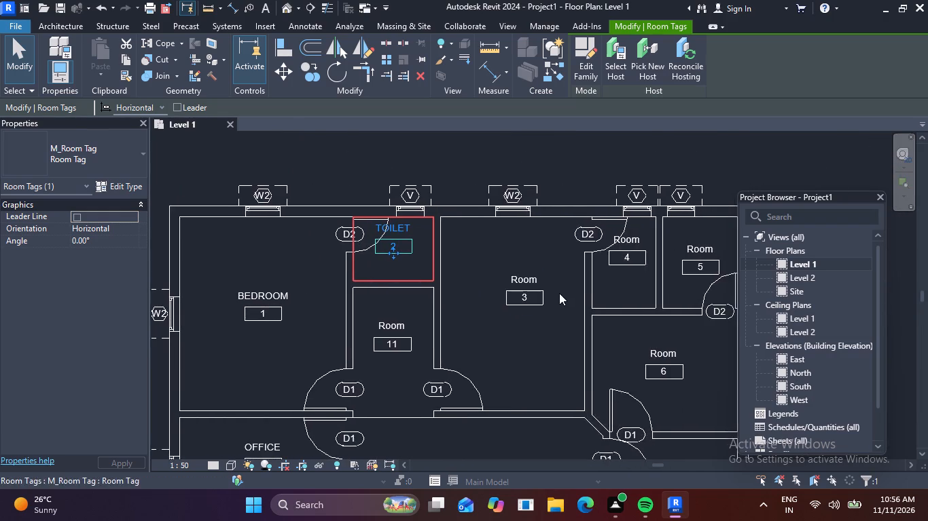
scroll(558, 292, up, 3)
double_click(522, 275)
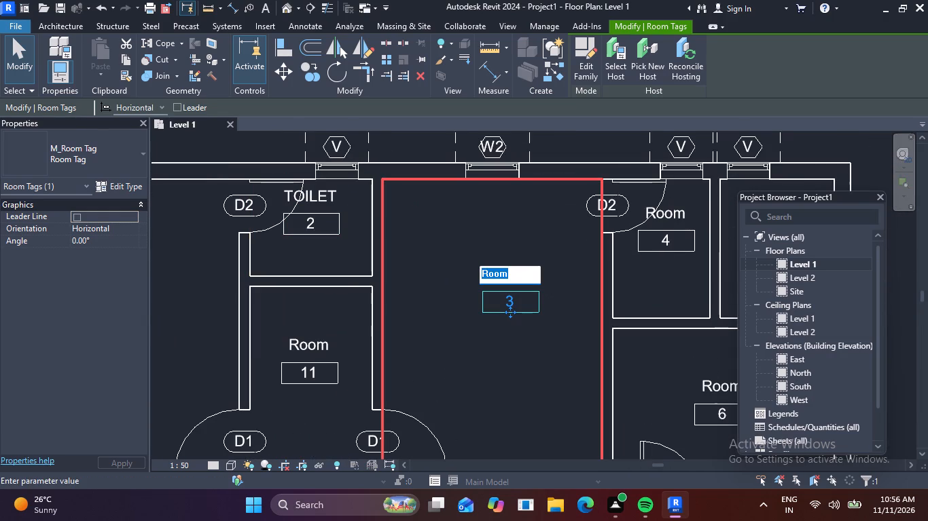
key(BackSpace)
text(BEDR)
text(OO)
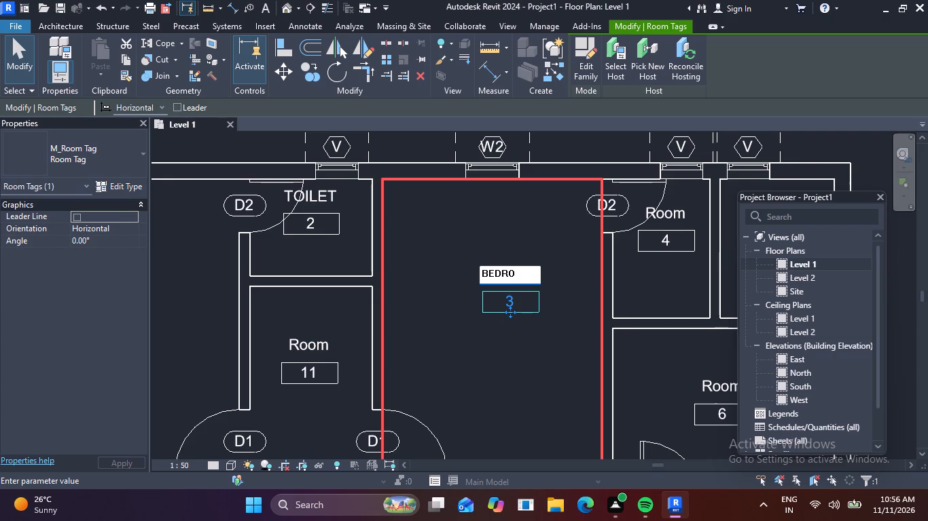
key(m)
click(462, 205)
Rename room 7 in the southeast corner of the plan to KITCHEN in its room tag.
scroll(531, 302, down, 4)
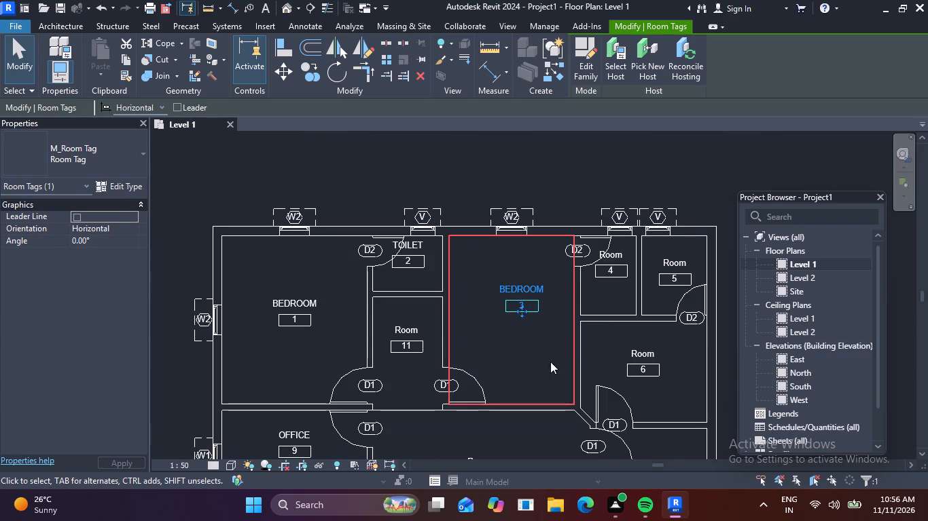
middle_drag(550, 362, 423, 309)
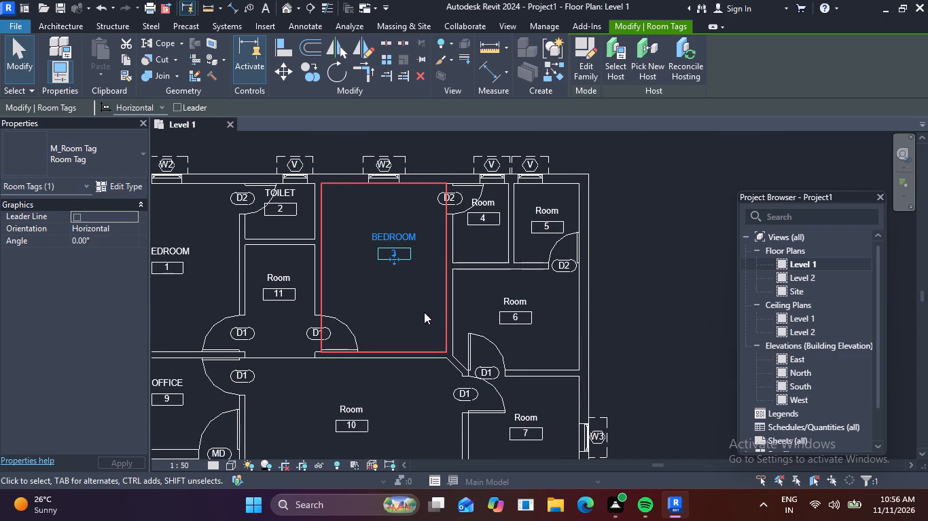
scroll(438, 328, down, 3)
middle_drag(467, 370, 466, 360)
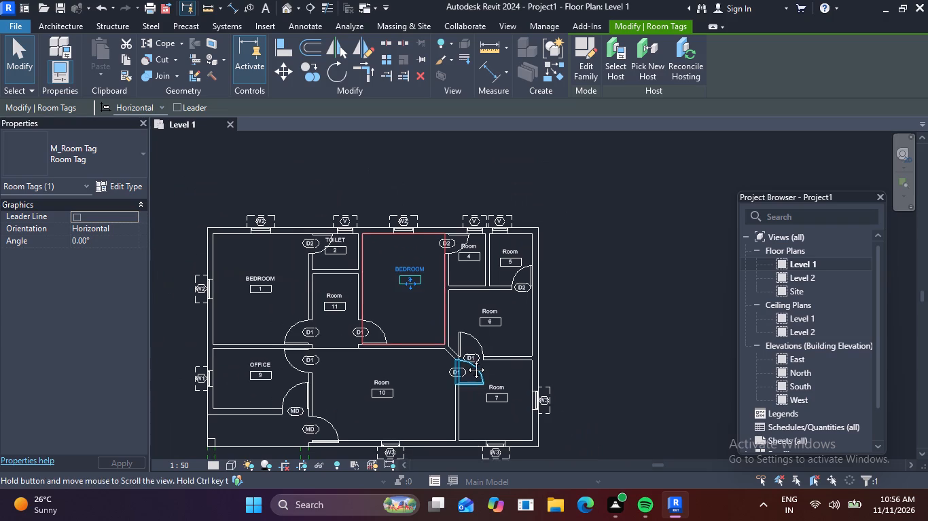
middle_drag(466, 360, 457, 325)
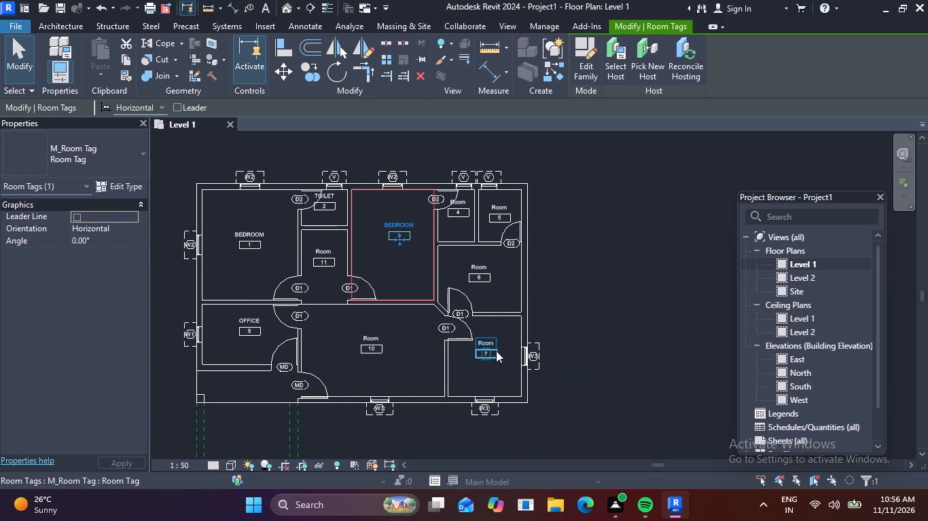
middle_drag(497, 351, 469, 323)
scroll(473, 329, up, 5)
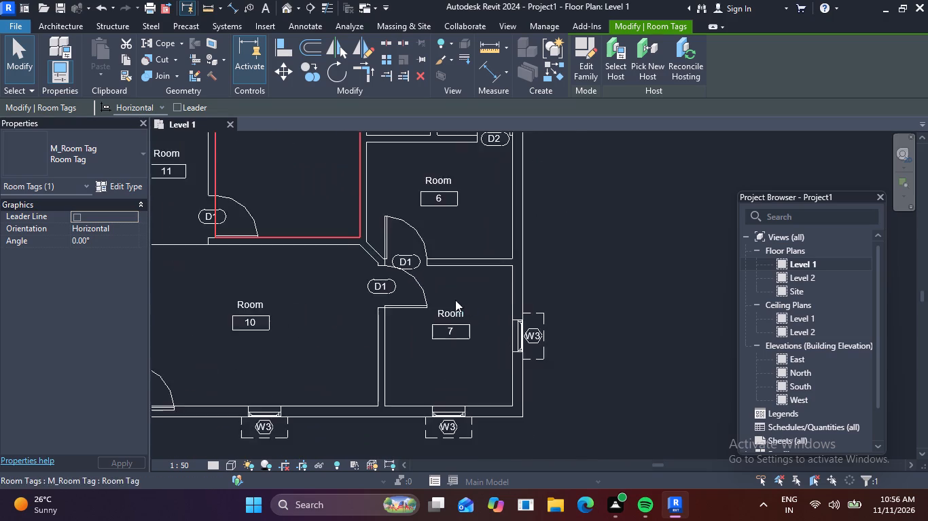
scroll(450, 311, up, 3)
double_click(452, 313)
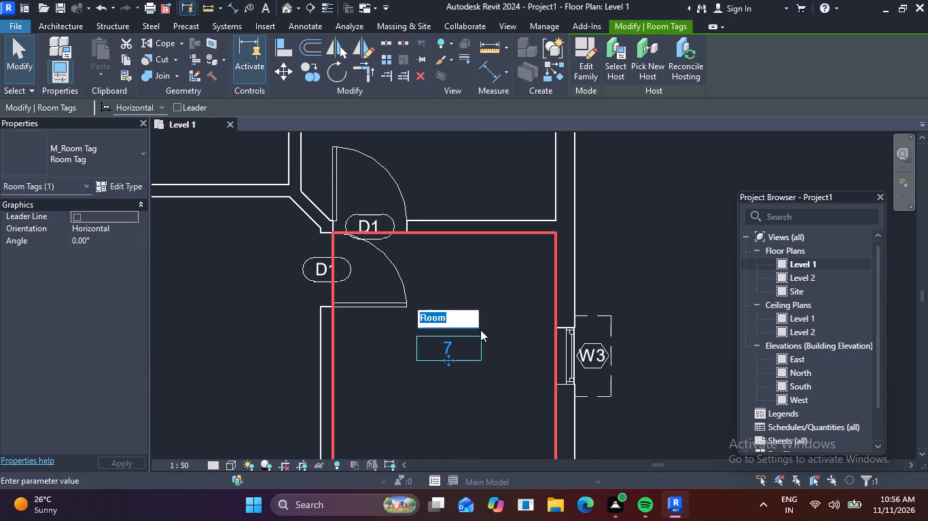
key(BackSpace)
text(KITC)
text(HE)
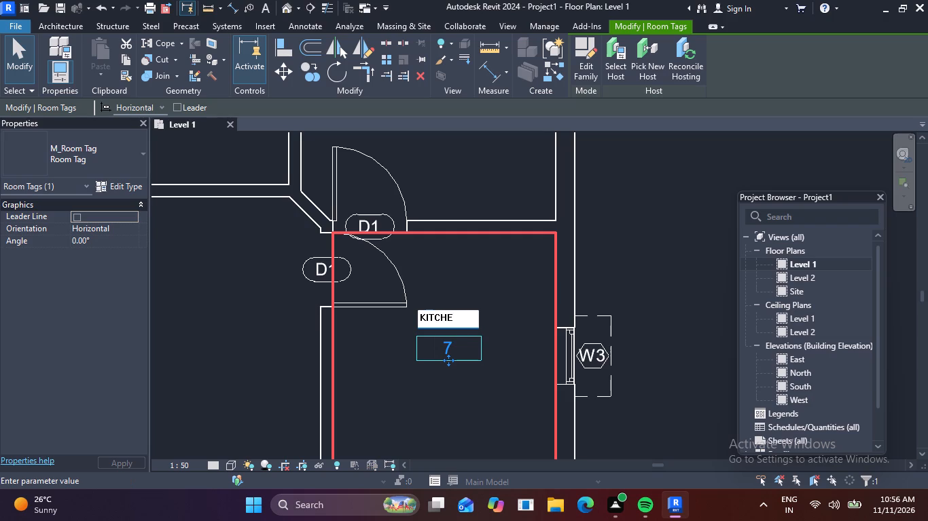
key(n)
click(469, 284)
Rename room 6, directly north of the KITCHEN, to DINING in its room tag.
scroll(479, 269, down, 2)
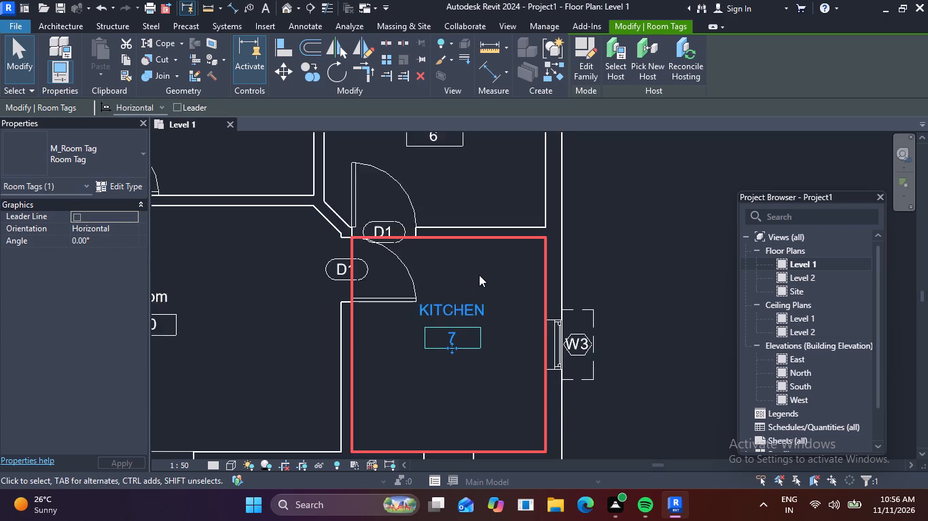
middle_drag(450, 433, 451, 515)
middle_drag(455, 235, 470, 351)
scroll(462, 318, up, 2)
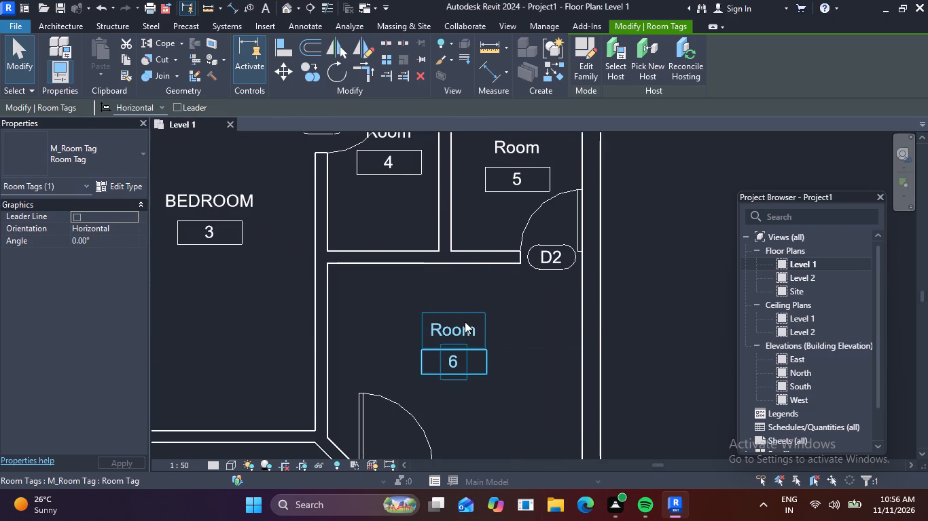
double_click(465, 322)
key(BackSpace)
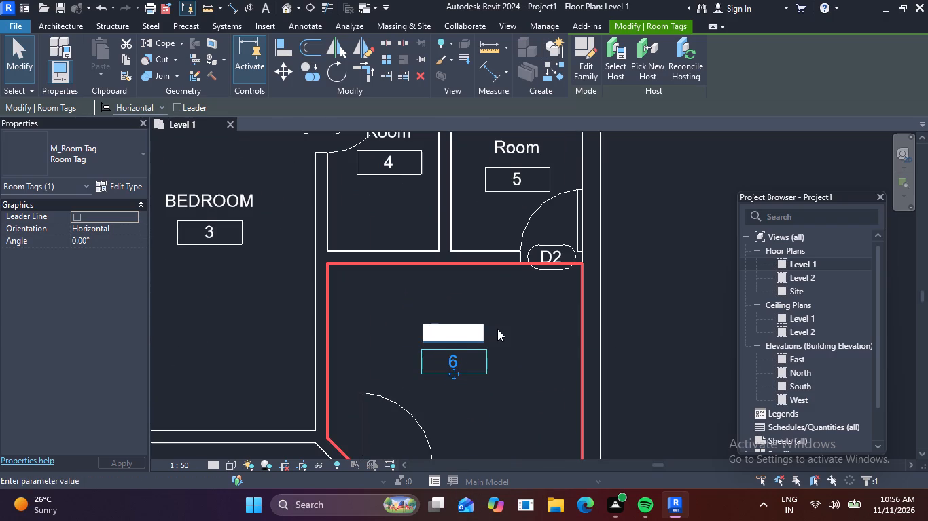
text(DINING)
click(399, 217)
Rename room 4, the small room adjoining the east side of BEDROOM 3, to TOILET in its room tag.
middle_drag(405, 216, 441, 368)
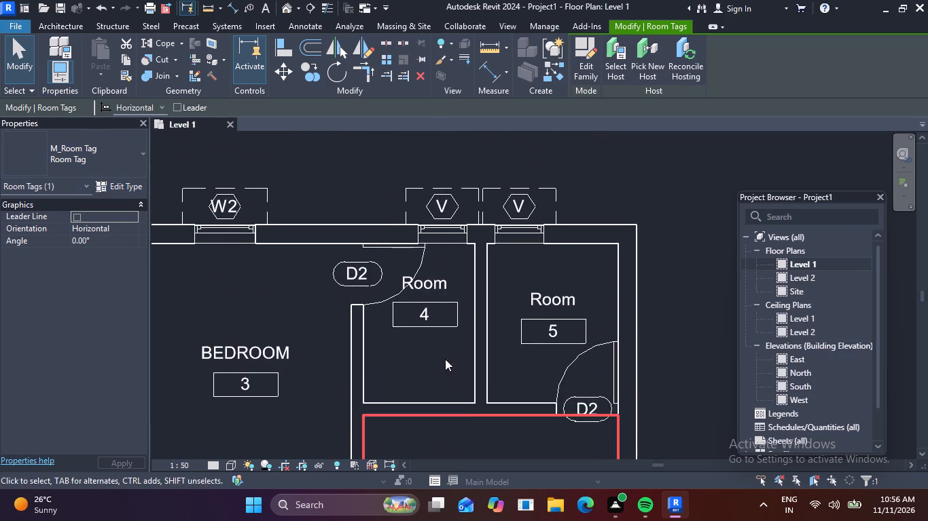
scroll(438, 286, up, 2)
double_click(438, 284)
key(BackSpace)
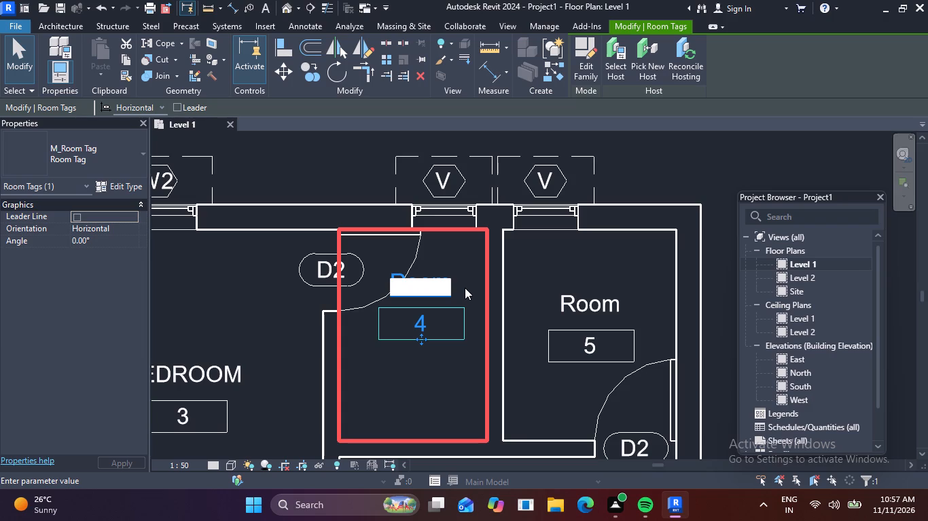
text(TOI)
text(LET)
click(601, 281)
Rename room 5 in the northeast corner of the plan to TOILET in its room tag.
double_click(611, 303)
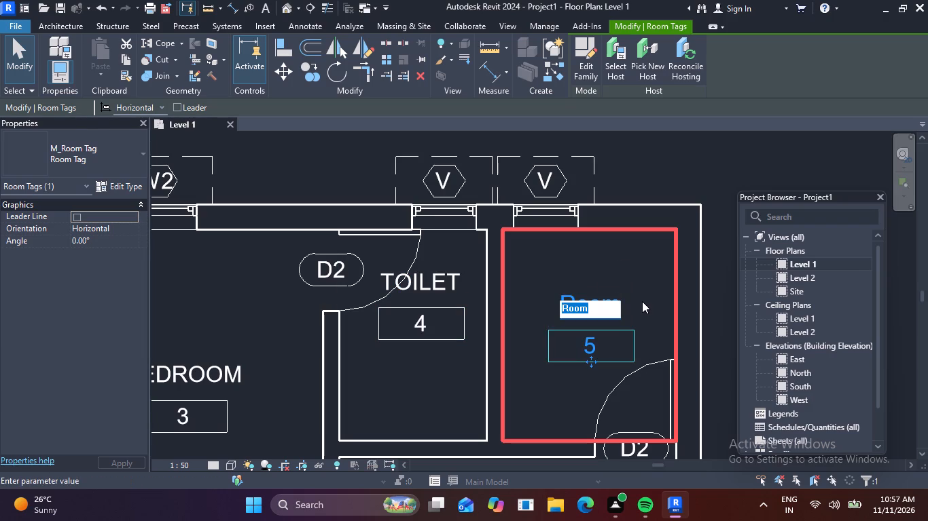
key(BackSpace)
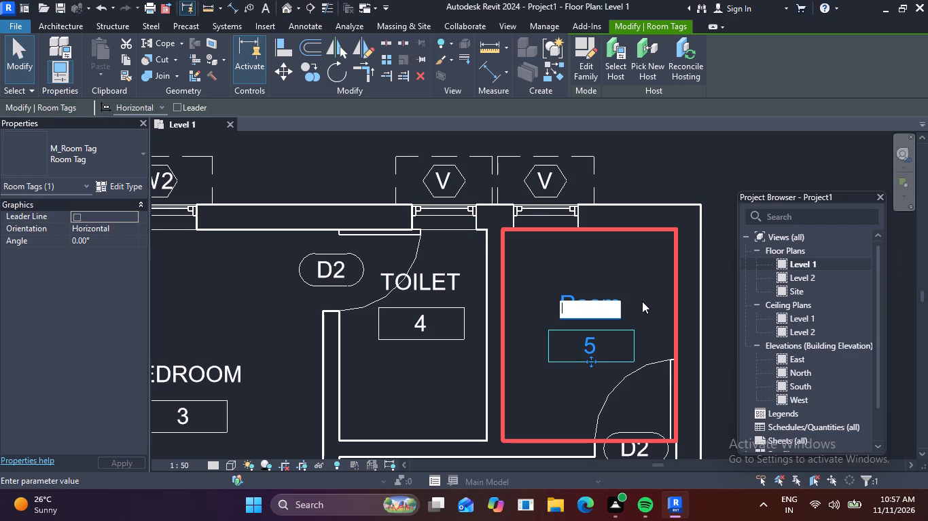
text(TOILET)
click(477, 307)
Rename room 10, the large room directly west of the KITCHEN, to LIVING ROOM in its room tag.
scroll(529, 319, down, 4)
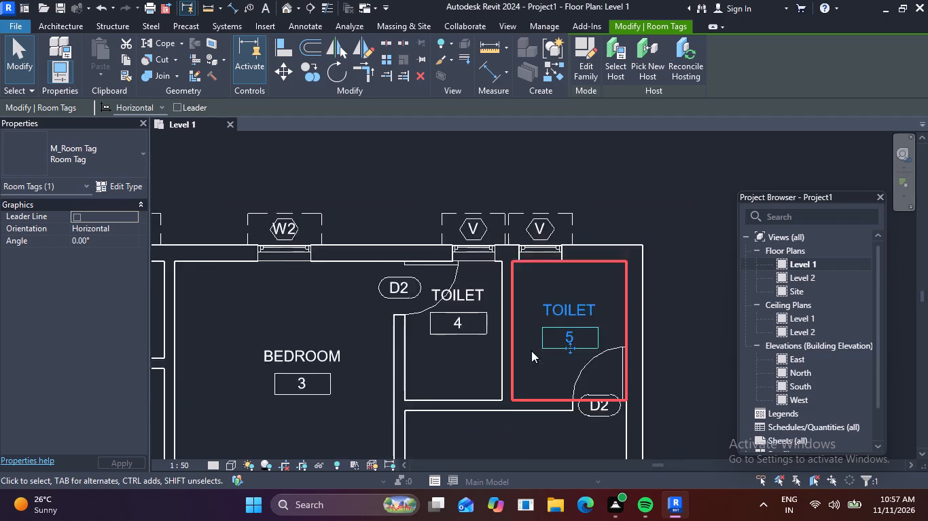
middle_drag(520, 371, 661, 219)
scroll(618, 276, down, 1)
middle_drag(610, 294, 626, 256)
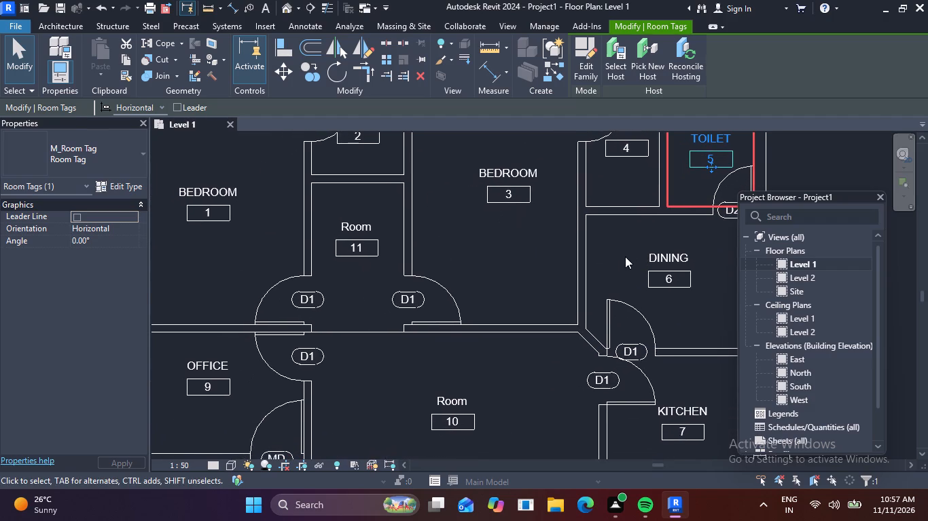
scroll(432, 402, up, 3)
middle_drag(452, 410, 445, 288)
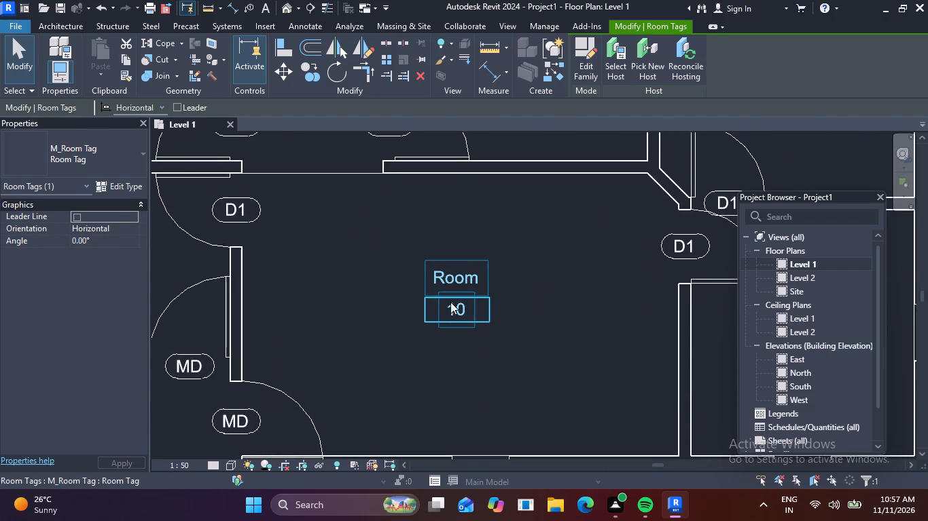
scroll(465, 291, up, 2)
double_click(469, 277)
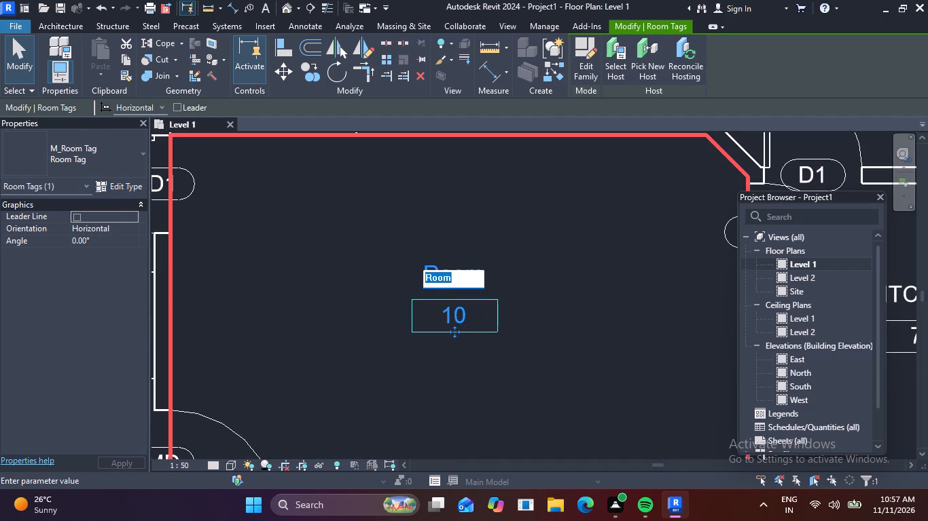
key(BackSpace)
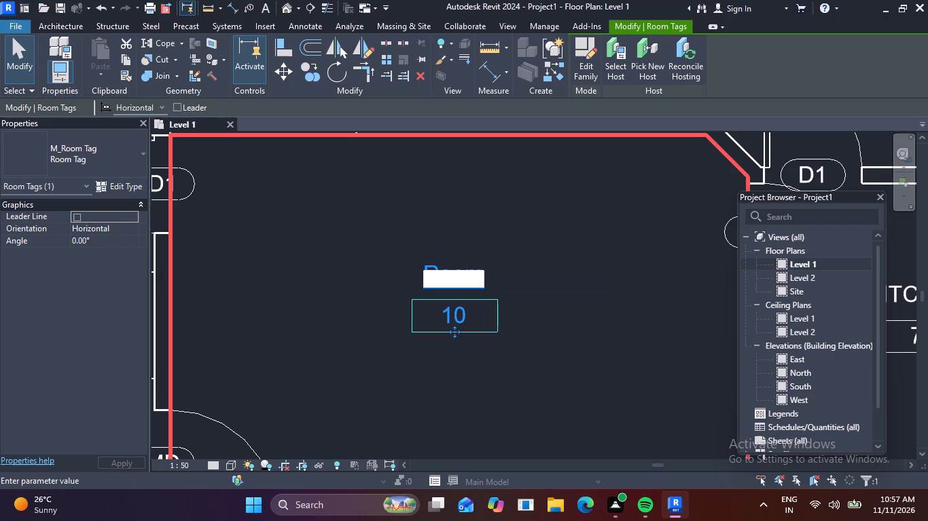
text(LEA)
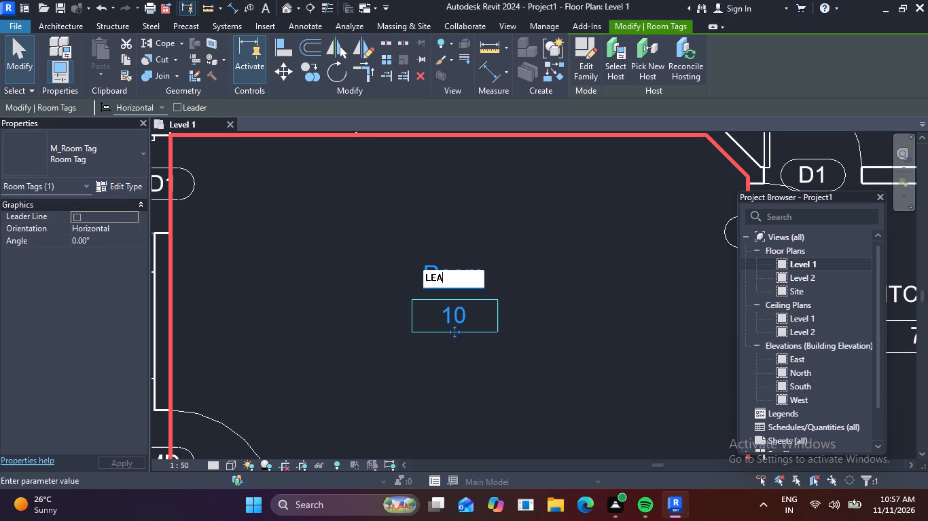
key(BackSpace)
key(BackSpace)
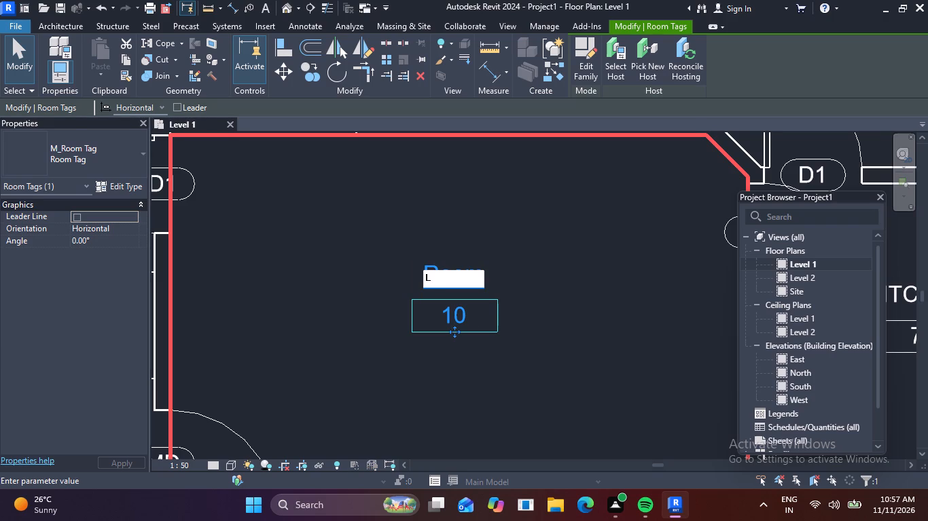
key(i)
text(VING)
key(space)
text(ROOM)
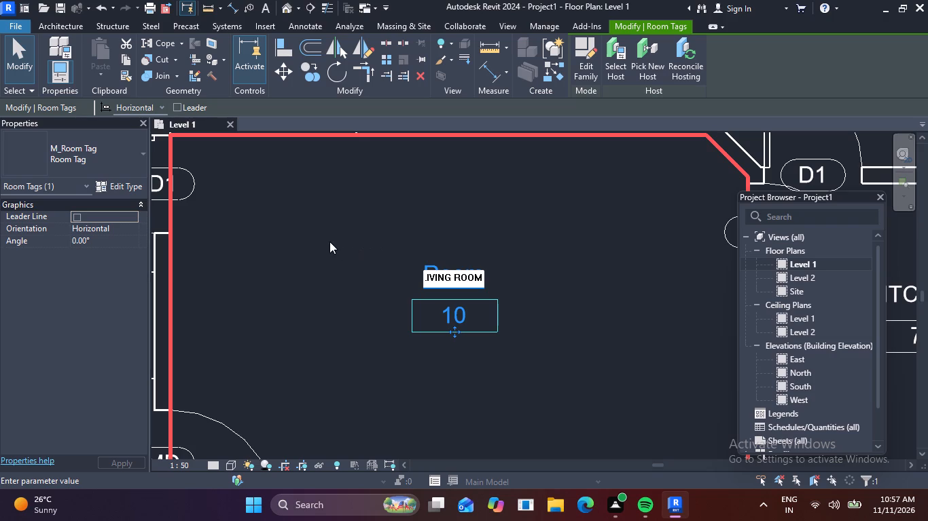
click(363, 246)
Rename room 11, between BEDROOM 1 and BEDROOM 3, to PASSAGE in its room tag.
scroll(365, 244, down, 4)
middle_drag(398, 218, 423, 258)
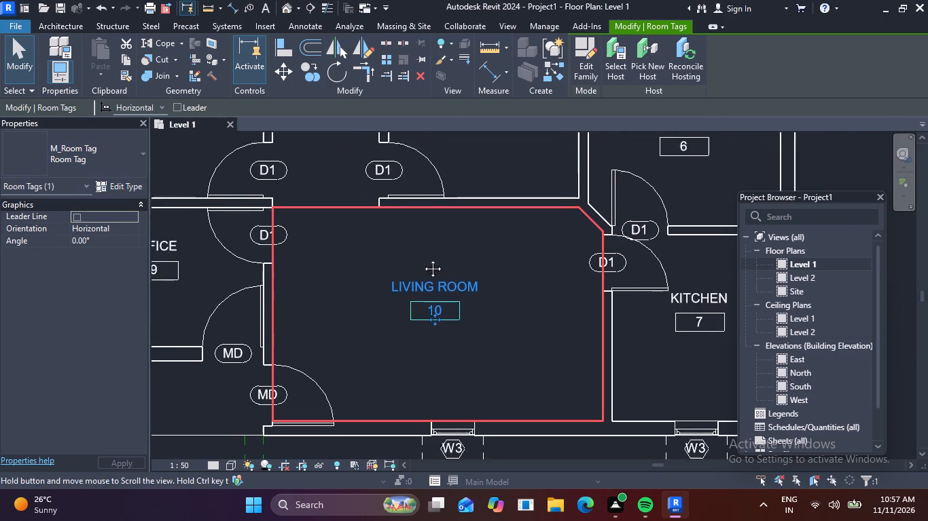
middle_drag(423, 258, 458, 412)
scroll(346, 228, up, 3)
double_click(381, 265)
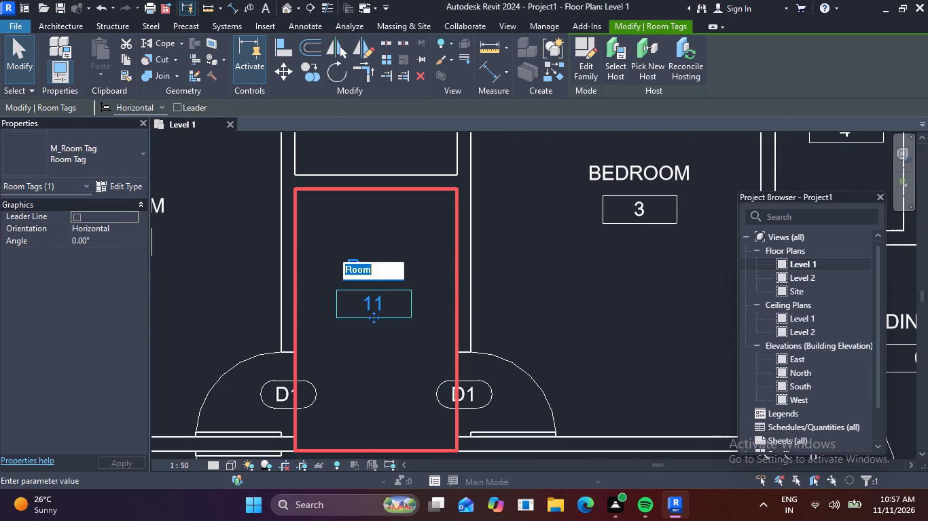
key(BackSpace)
text(PASS)
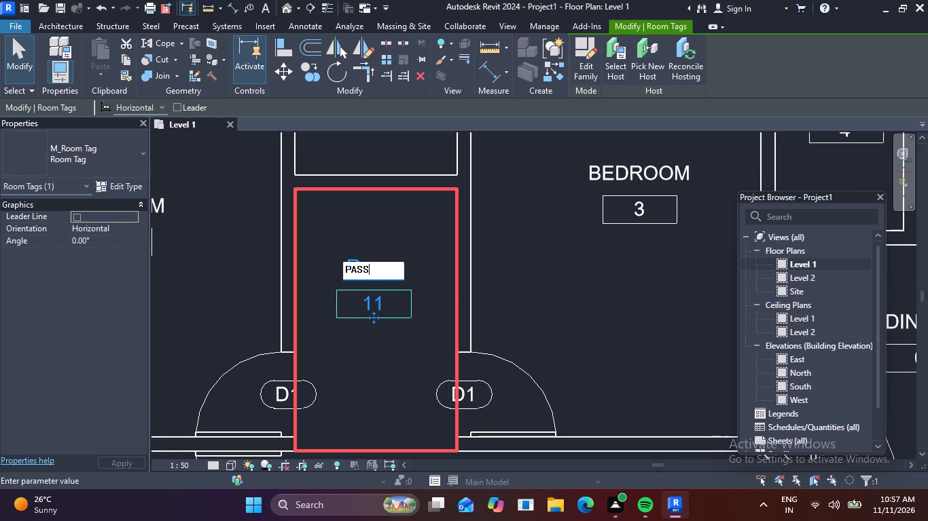
key(a)
text(GE)
click(537, 218)
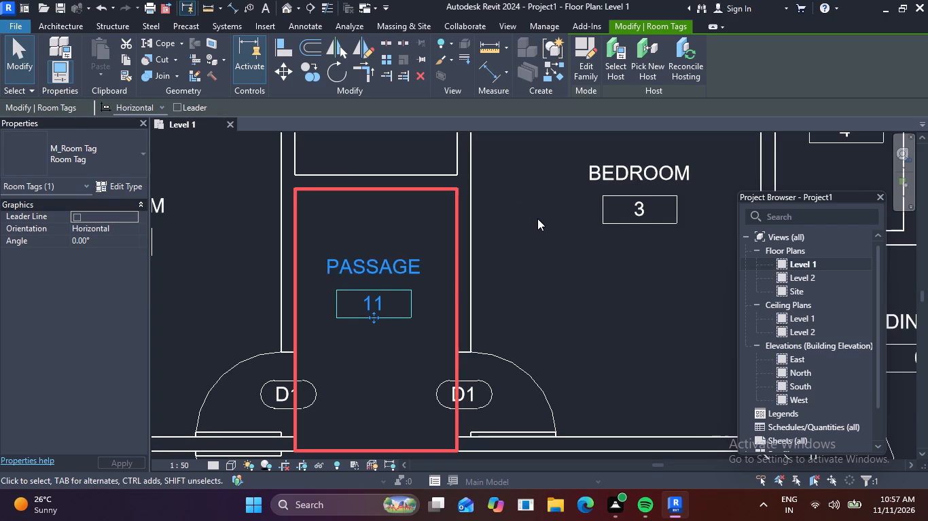
scroll(537, 231, down, 4)
middle_drag(550, 328, 590, 220)
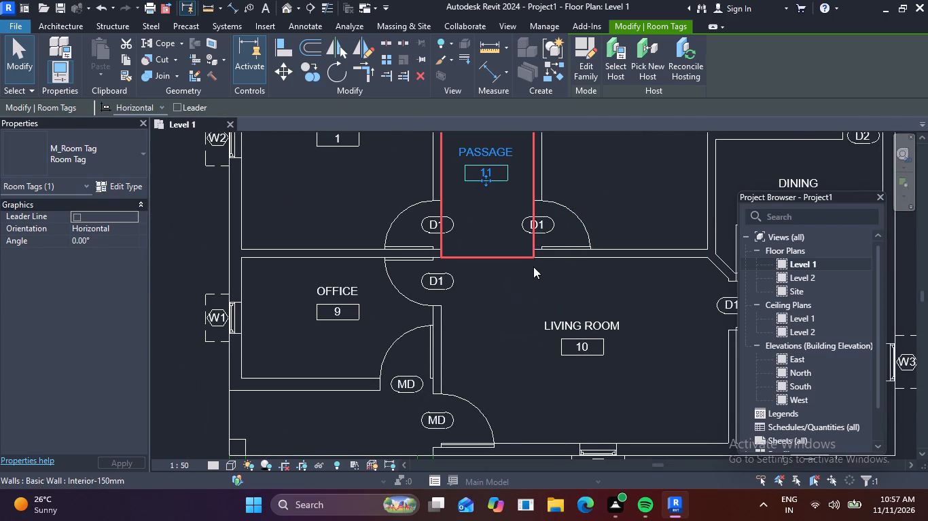
scroll(533, 279, down, 3)
middle_drag(496, 290, 480, 323)
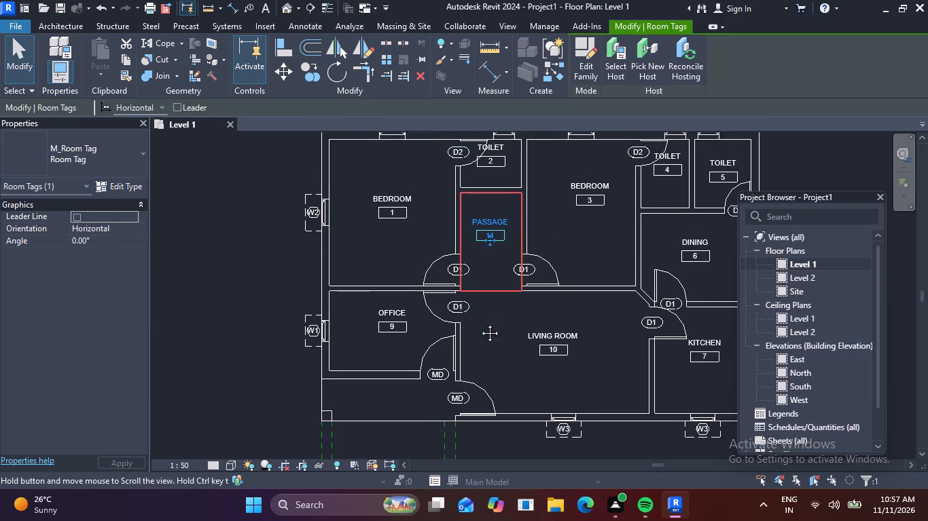
middle_drag(480, 323, 467, 346)
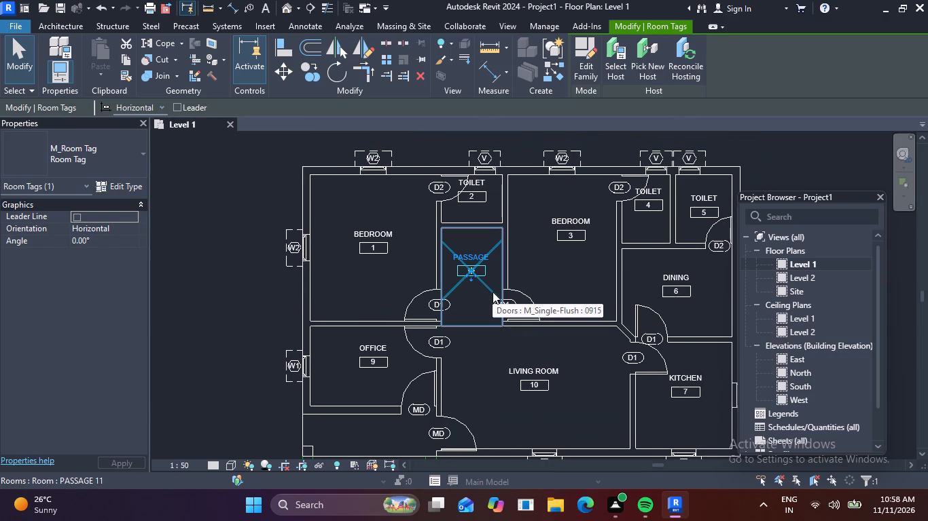
key(Escape)
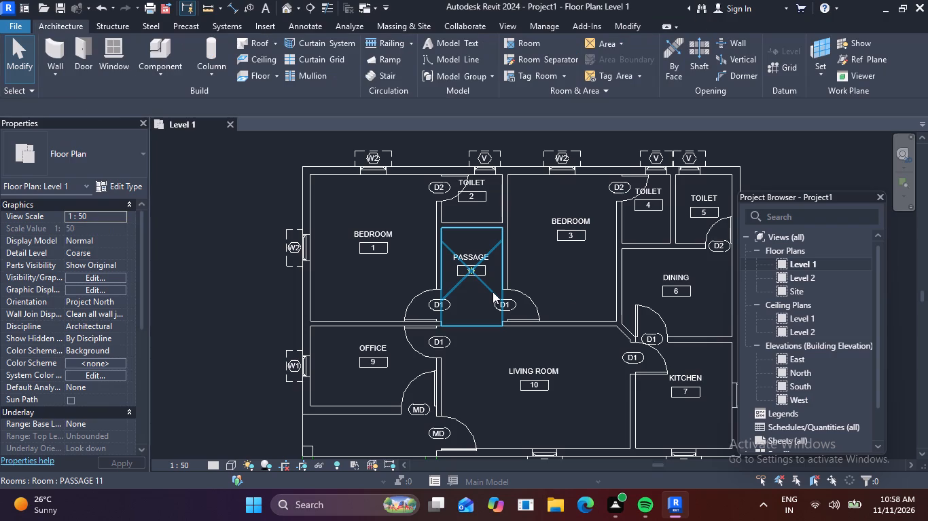
key(Escape)
key(Escape)
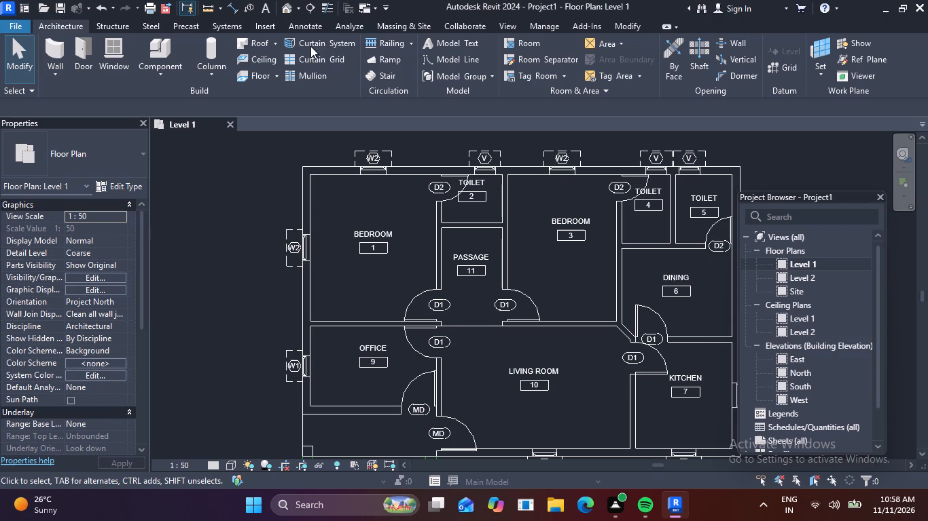
Place a text note reading SITOUT in the open area directly south of the OFFICE and centre it there.
click(317, 21)
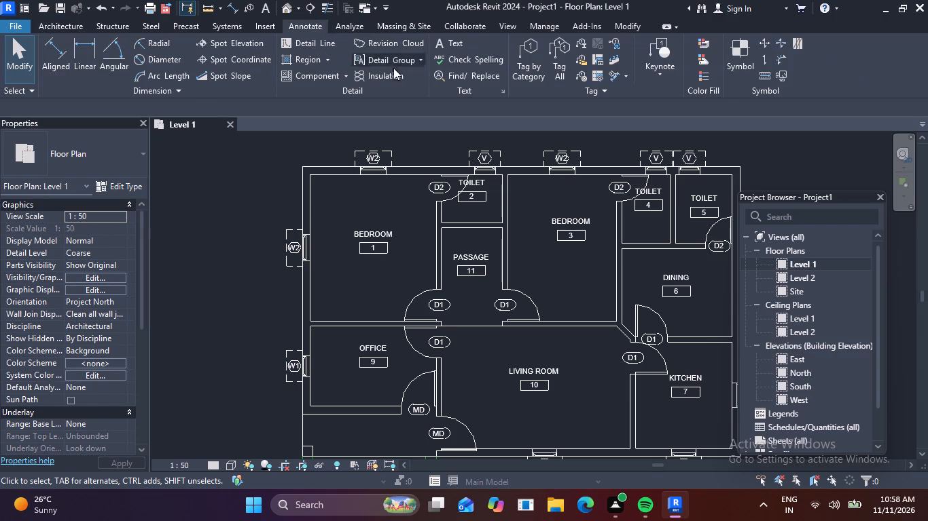
click(452, 43)
scroll(397, 332, down, 1)
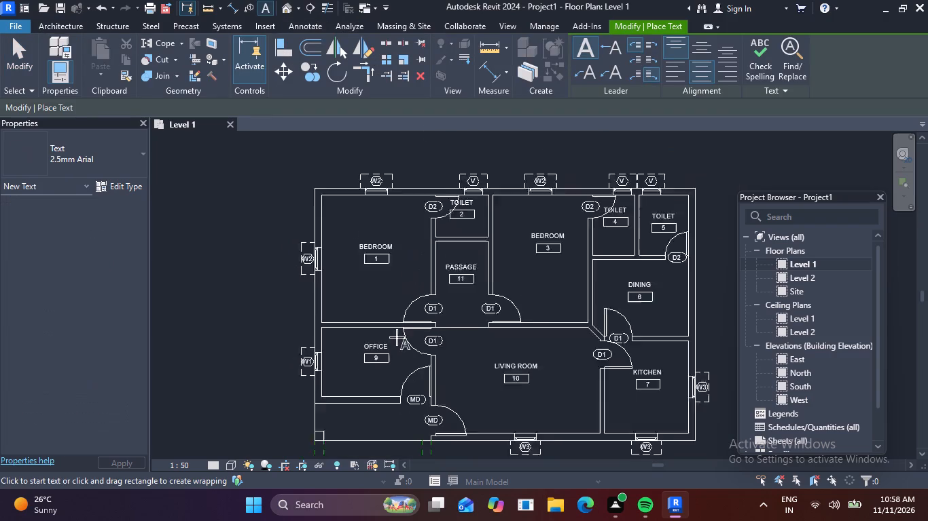
scroll(397, 337, down, 1)
middle_drag(401, 355, 414, 242)
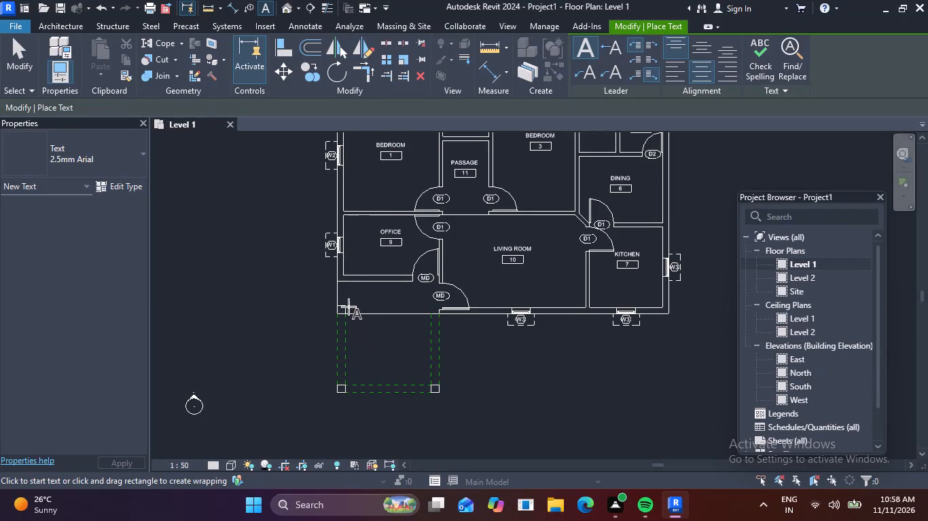
scroll(358, 297, up, 3)
click(367, 298)
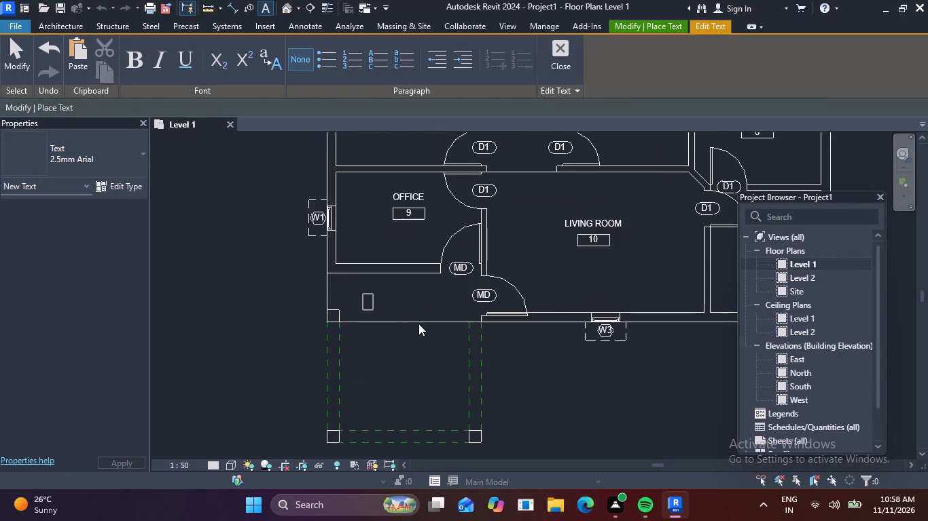
text(SIT)
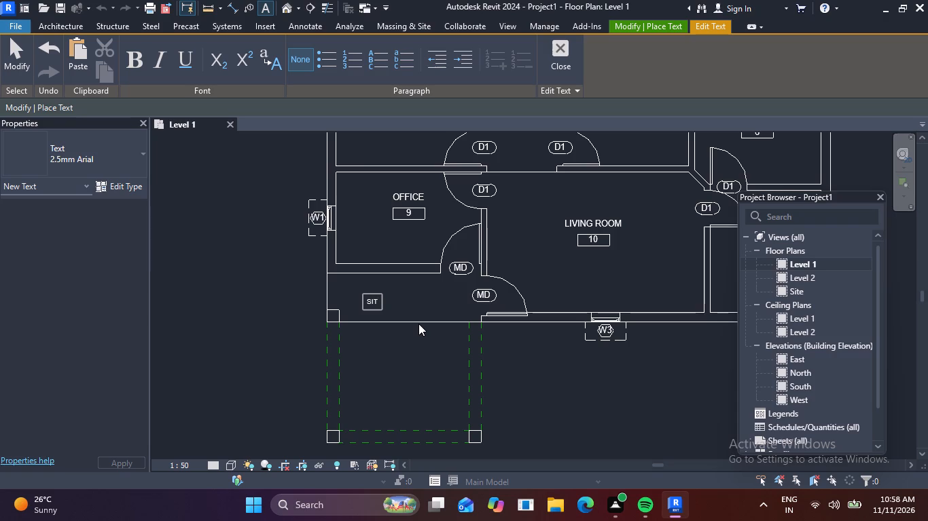
text(OUT)
click(446, 299)
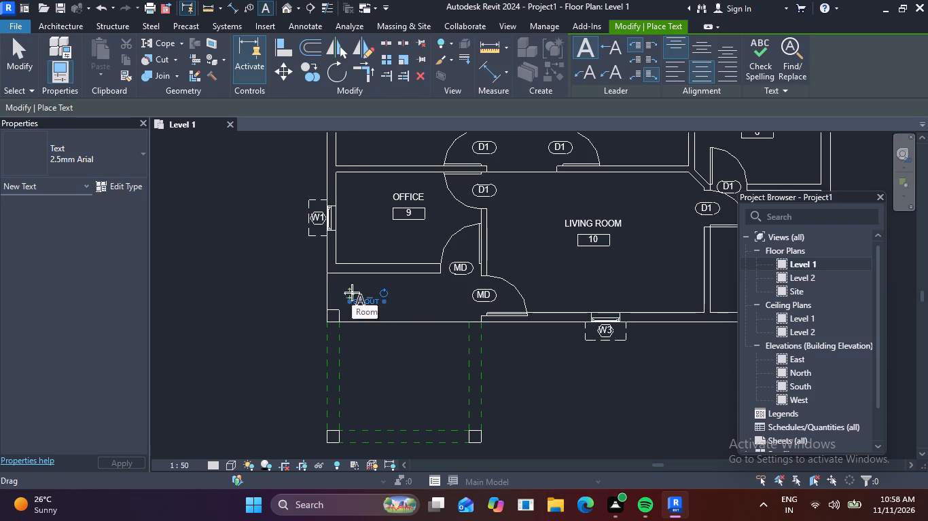
drag(349, 294, 383, 295)
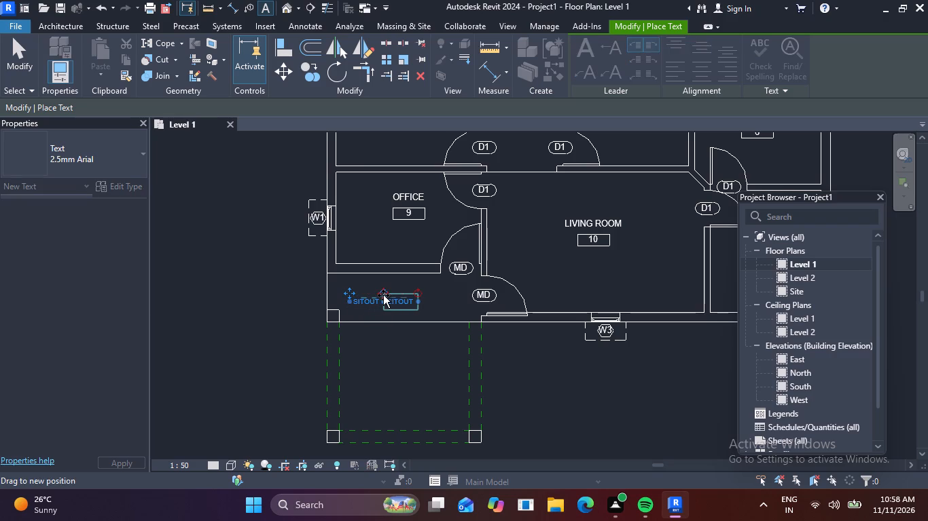
drag(383, 295, 383, 296)
Add a text note reading PORCH inside the dashed projection south of the SITOUT, aligned beneath the SITOUT label.
click(369, 374)
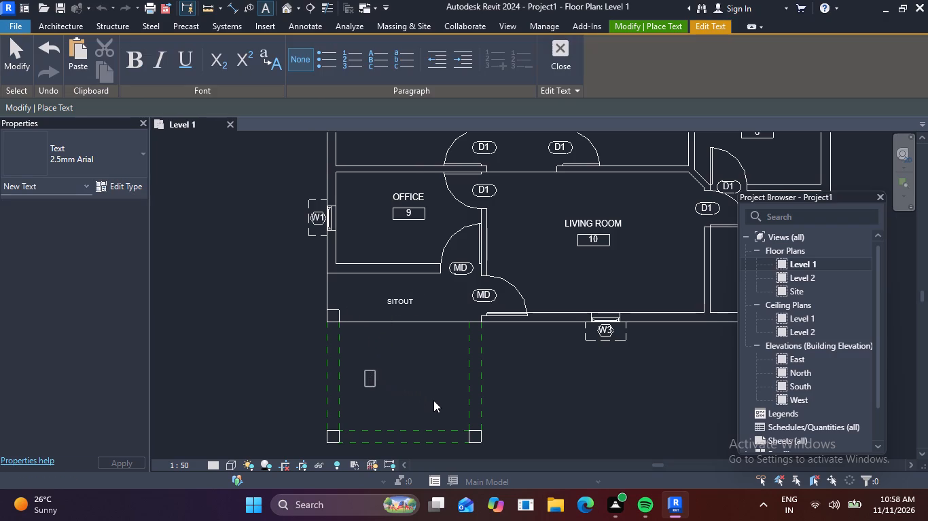
text(PO)
text(RCH)
click(439, 377)
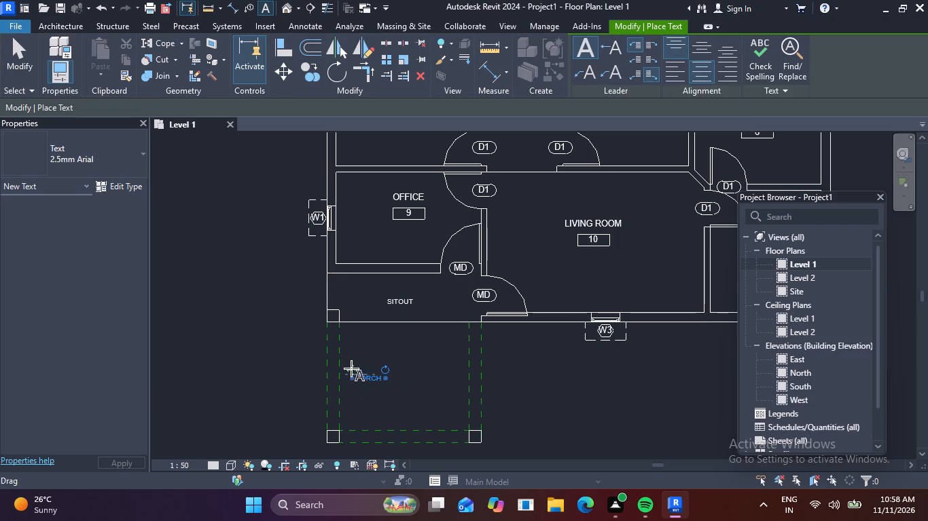
drag(351, 368, 382, 372)
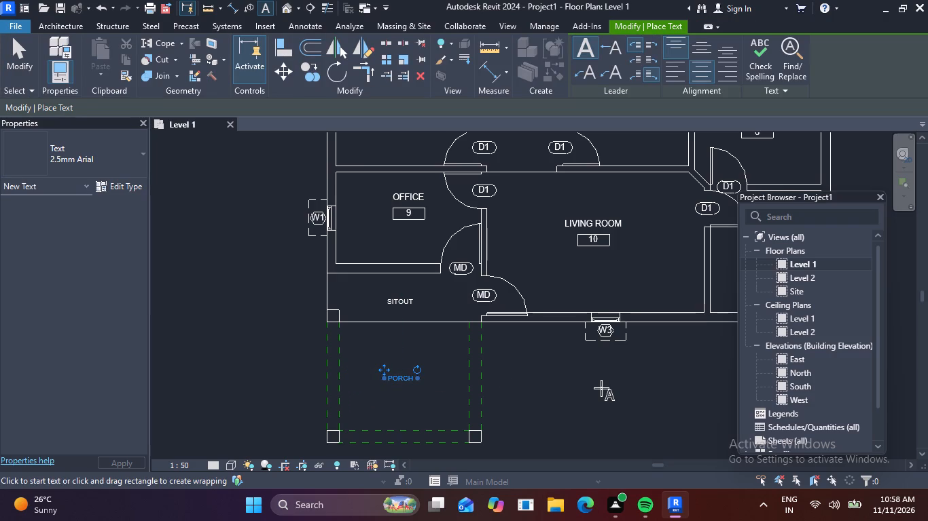
key(Escape)
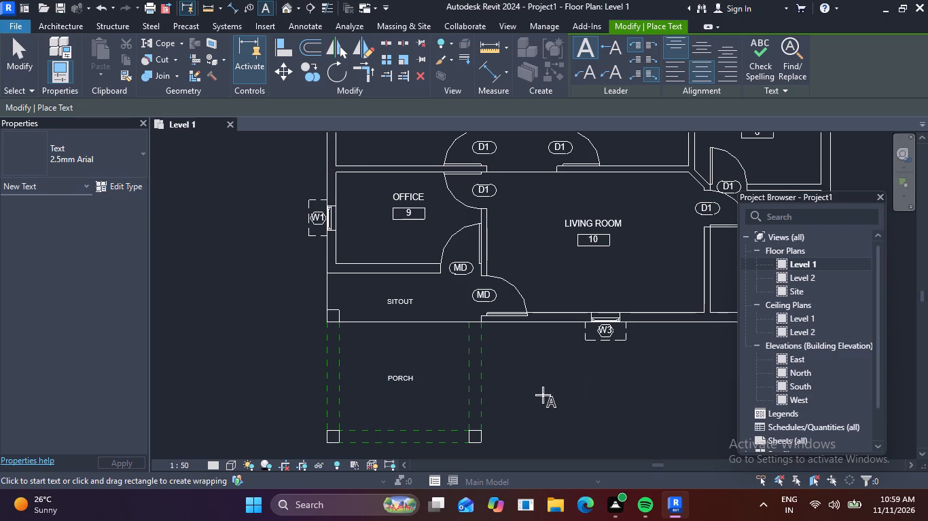
key(Escape)
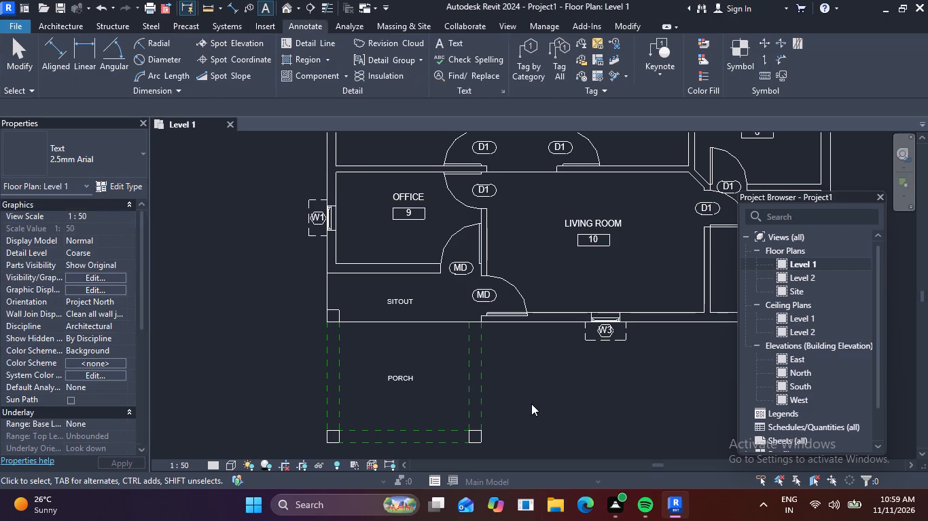
key(Escape)
middle_drag(516, 357, 563, 415)
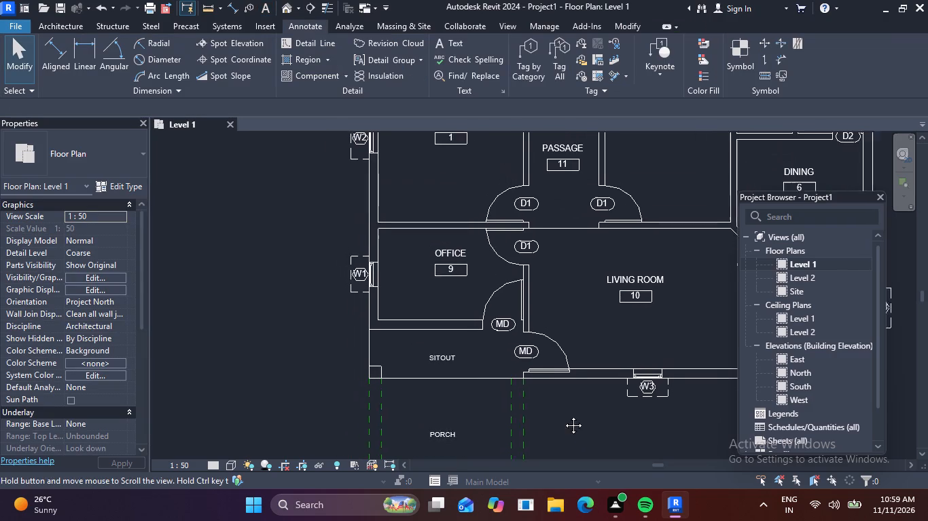
Turn off Show Room Number in the M_Room Tag type properties so the room tags show only names.
middle_drag(563, 415, 567, 419)
scroll(461, 260, up, 3)
click(461, 260)
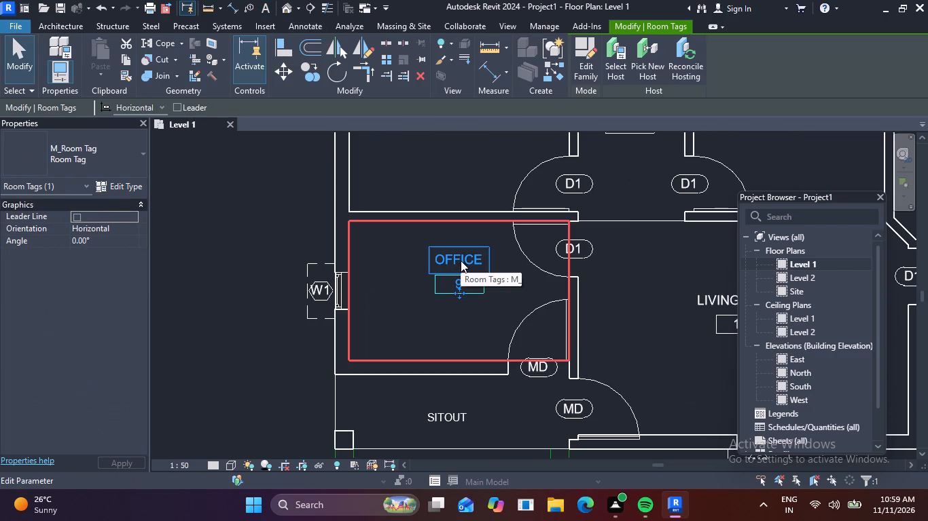
click(118, 187)
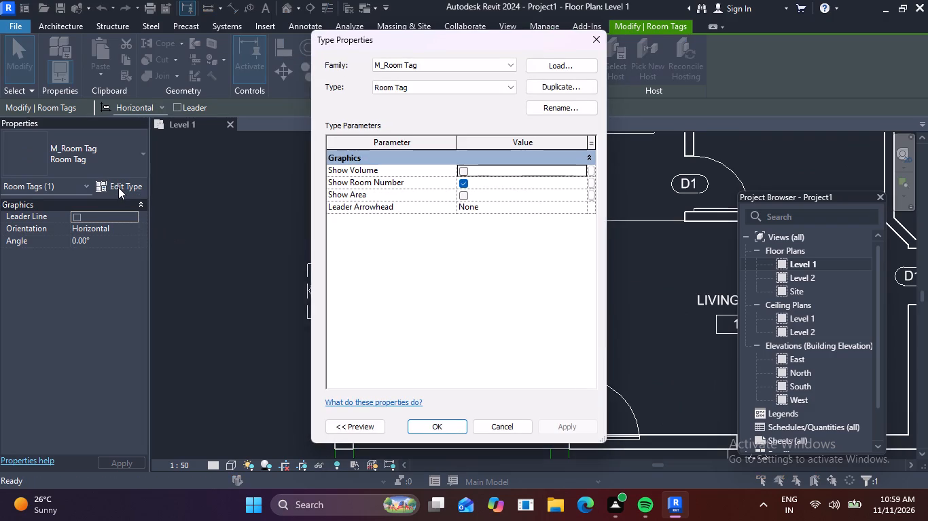
click(461, 184)
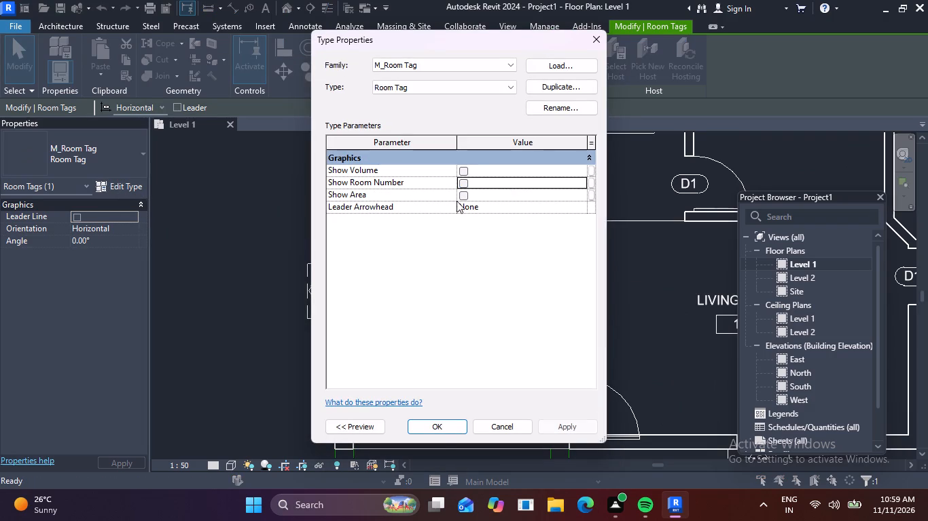
click(440, 431)
scroll(488, 396, down, 4)
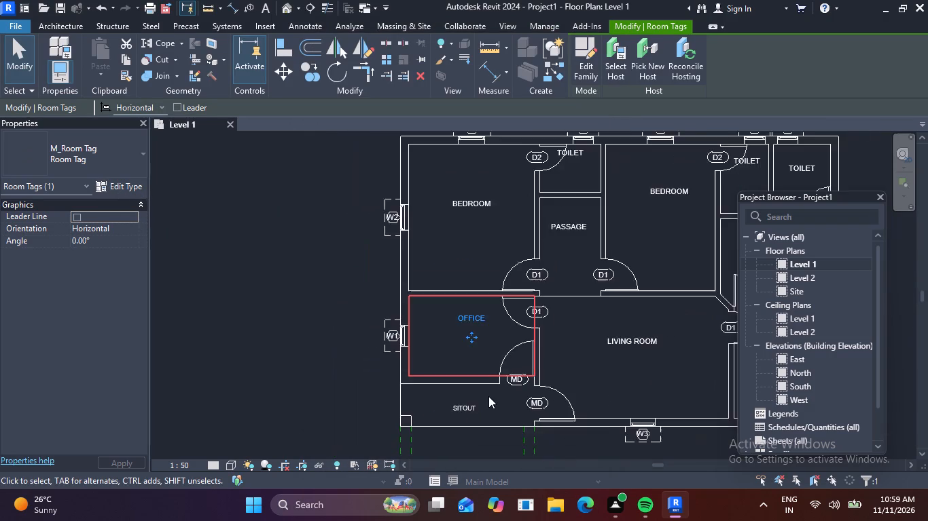
scroll(488, 396, down, 1)
middle_drag(541, 398, 378, 364)
key(Escape)
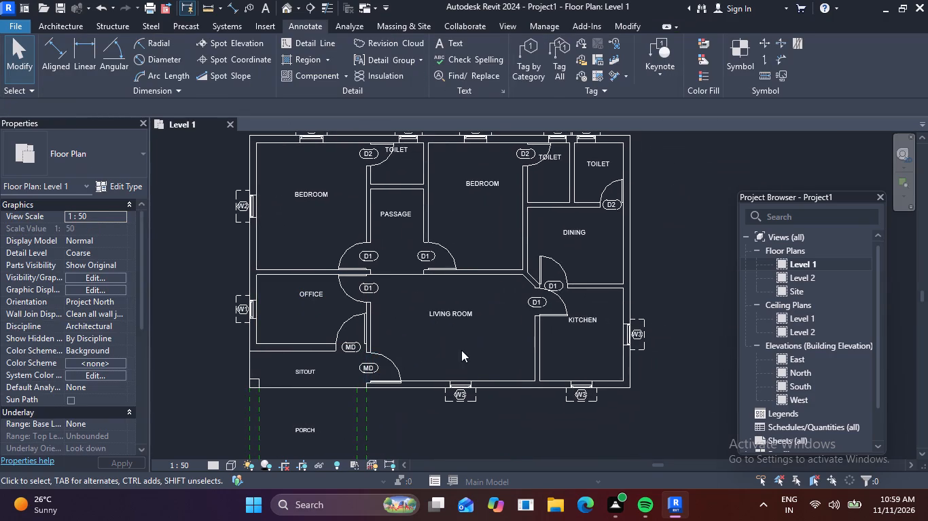
Add a text note reading 3.6X4.2 M in the west BEDROOM and centre it directly beneath the room name.
middle_drag(432, 339, 522, 398)
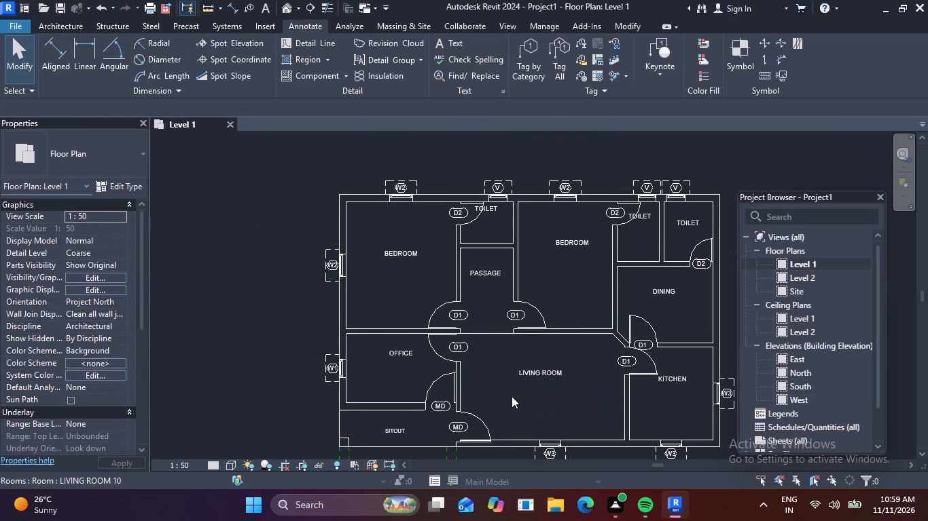
middle_drag(500, 379, 499, 407)
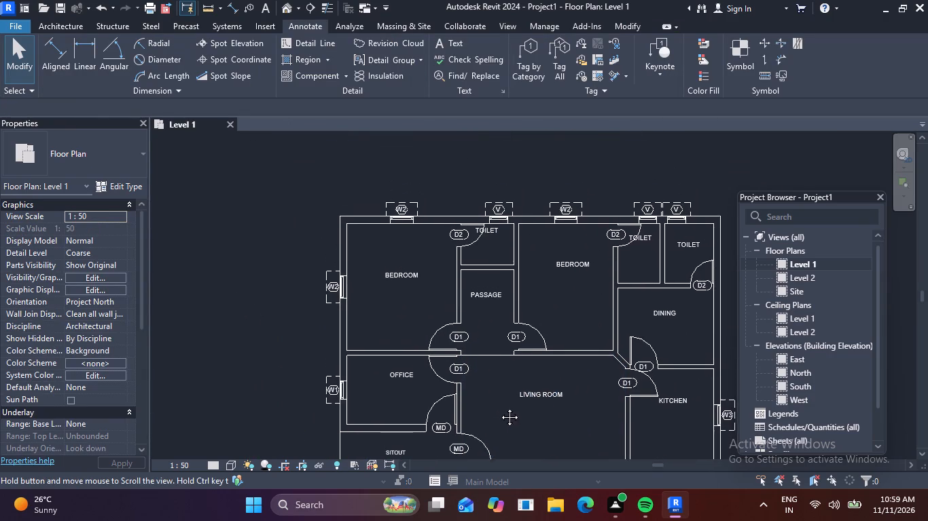
middle_drag(499, 407, 523, 495)
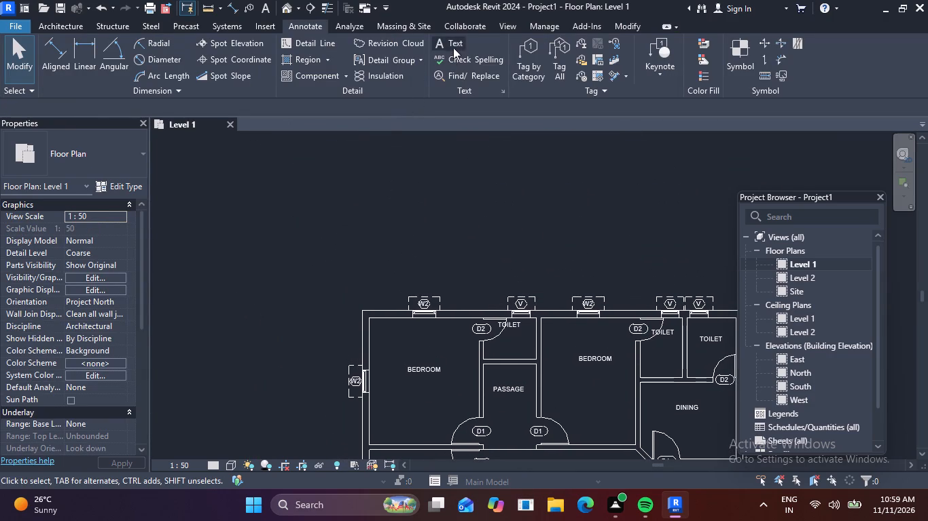
click(454, 46)
middle_drag(452, 306, 476, 208)
scroll(435, 313, up, 7)
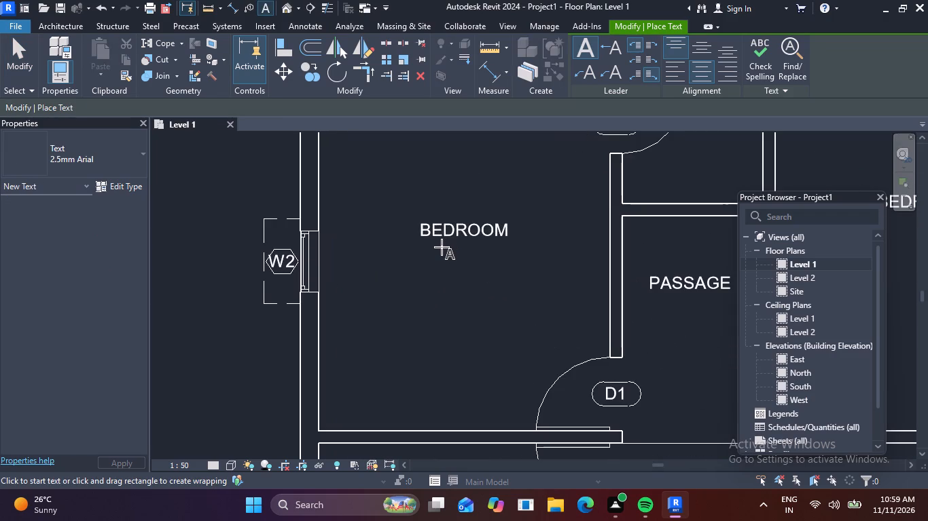
click(442, 247)
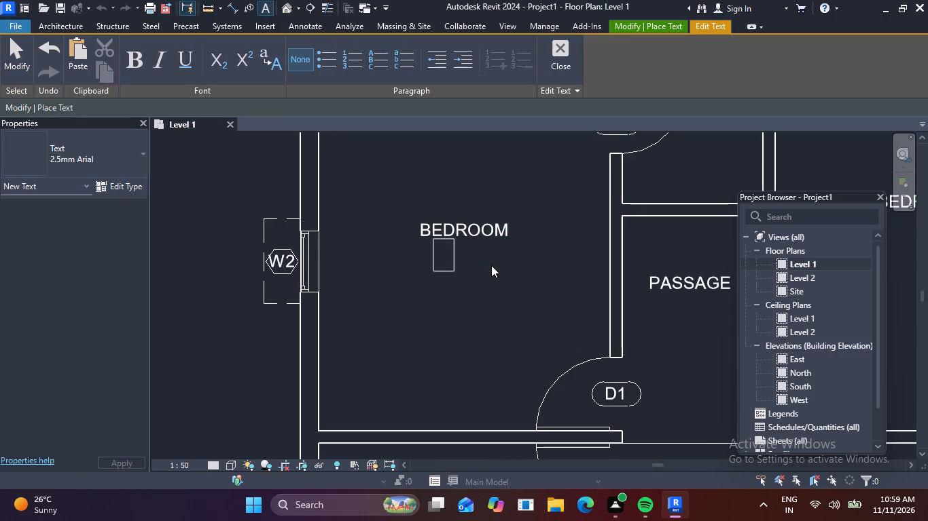
text(3.)
key(6)
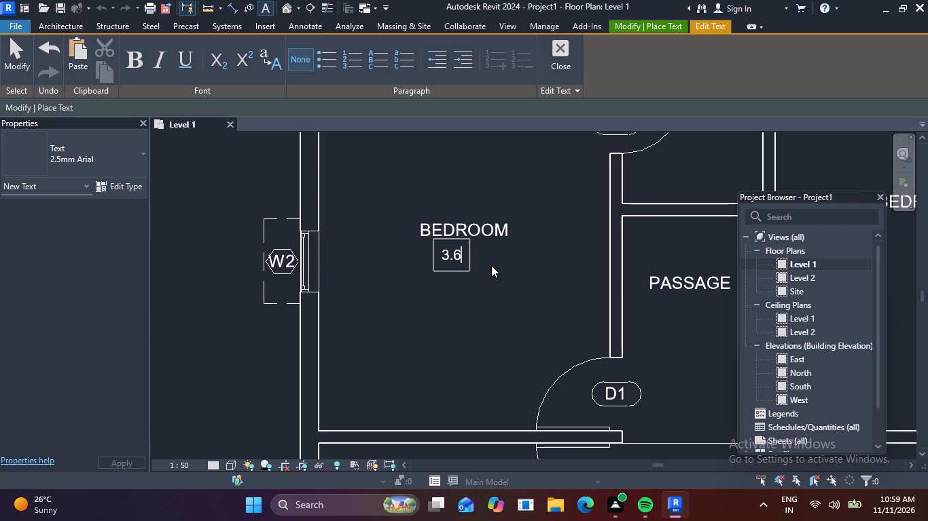
key(x)
text(4.)
key(2)
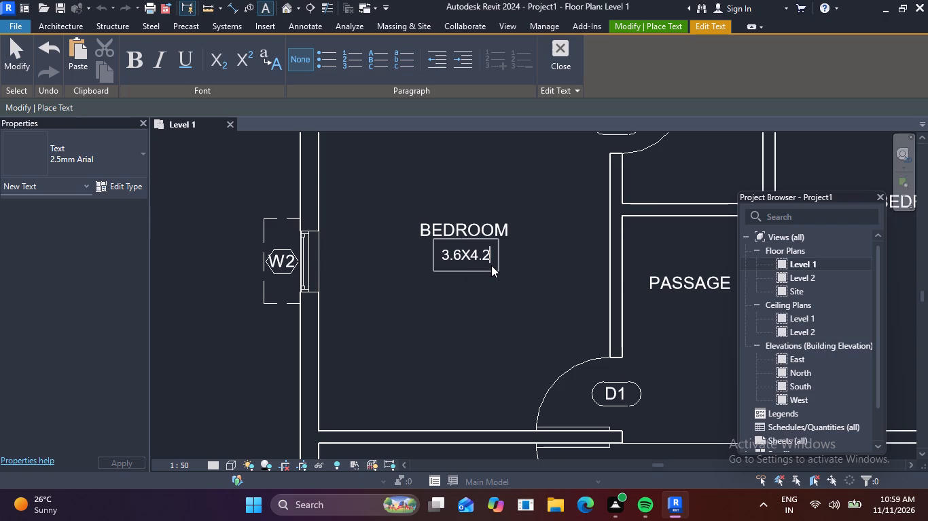
key(space)
text(M)
click(546, 199)
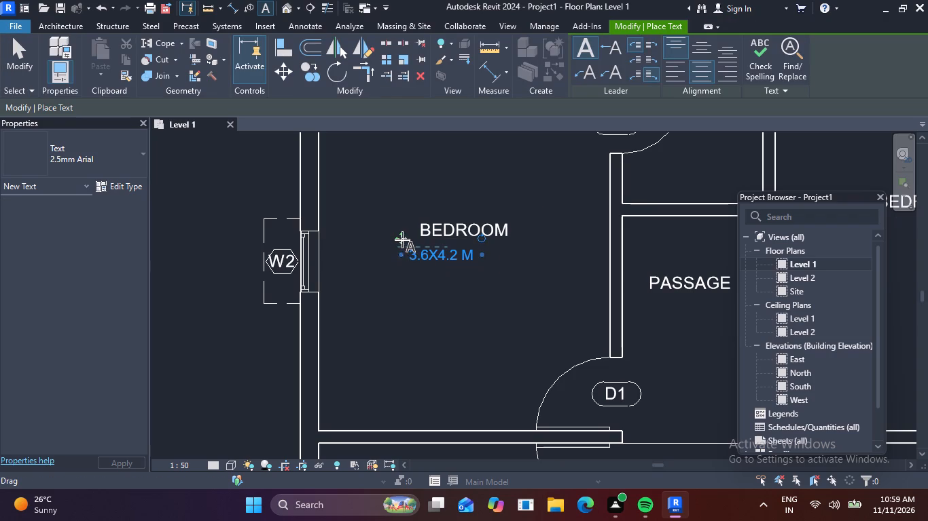
drag(400, 239, 427, 239)
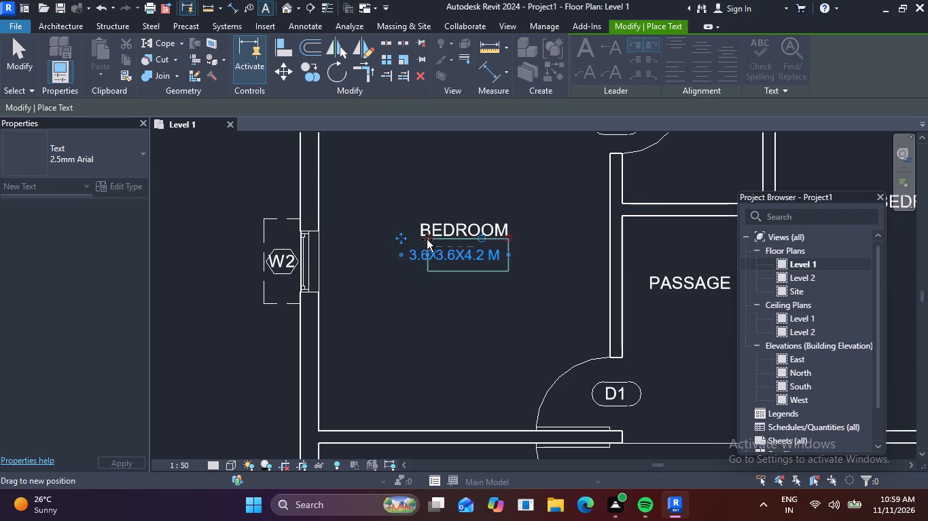
drag(427, 239, 422, 239)
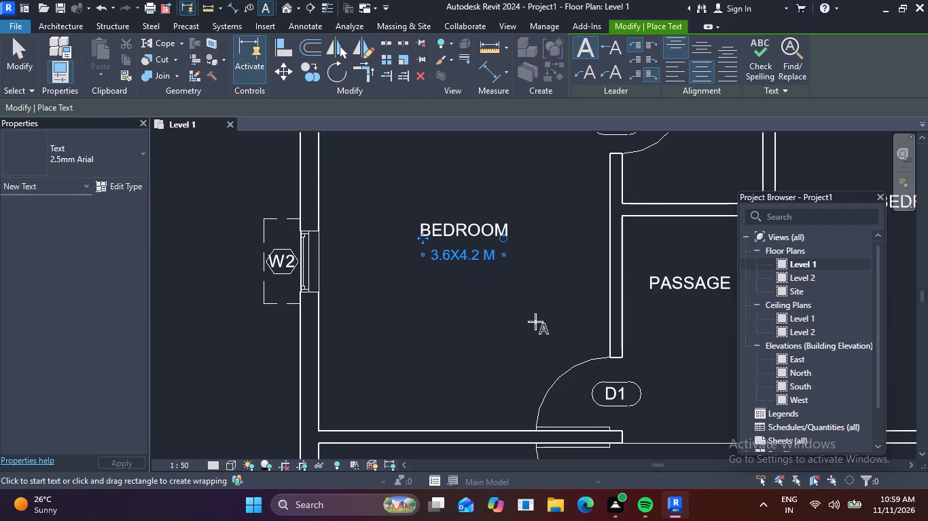
key(Escape)
Add a text note reading 3.12X4.2 M in the BEDROOM east of the PASSAGE and centre it beneath the room name.
scroll(494, 328, down, 3)
middle_drag(511, 341, 440, 335)
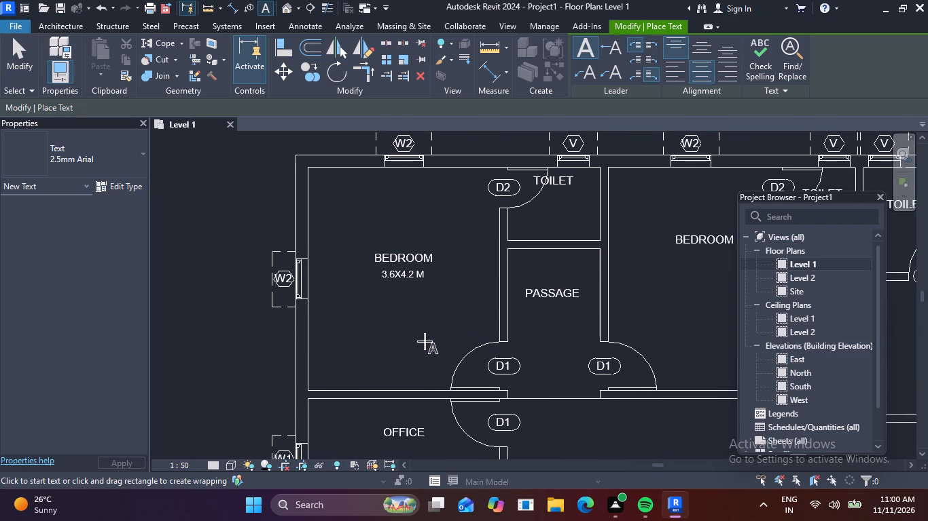
scroll(428, 349, down, 3)
middle_drag(494, 347, 343, 345)
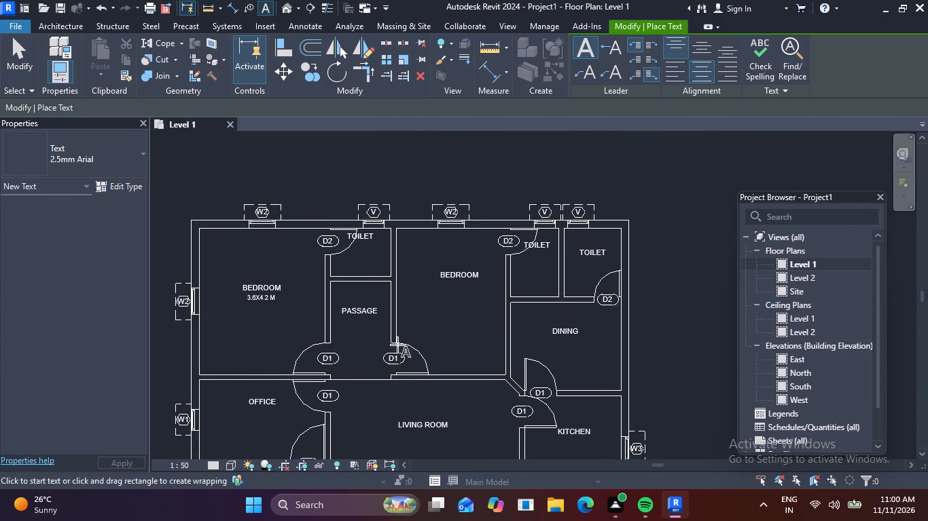
scroll(464, 281, up, 7)
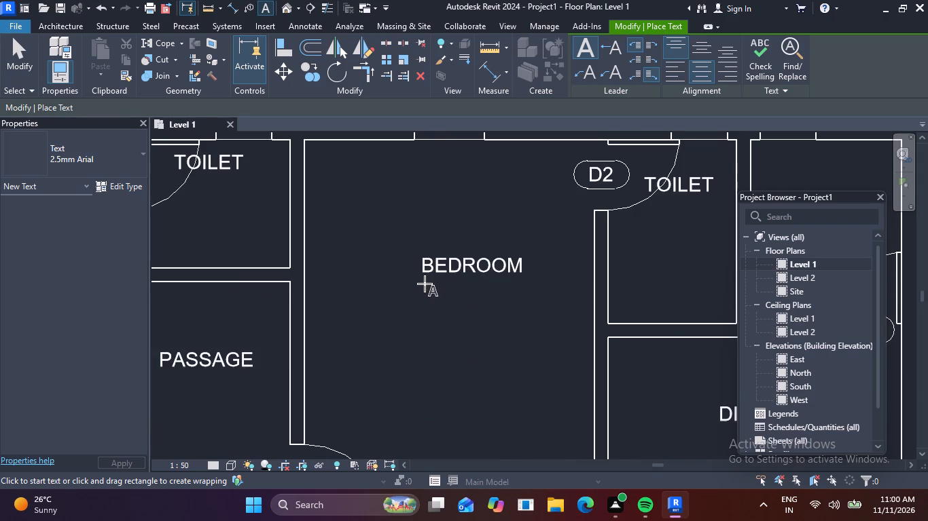
click(423, 287)
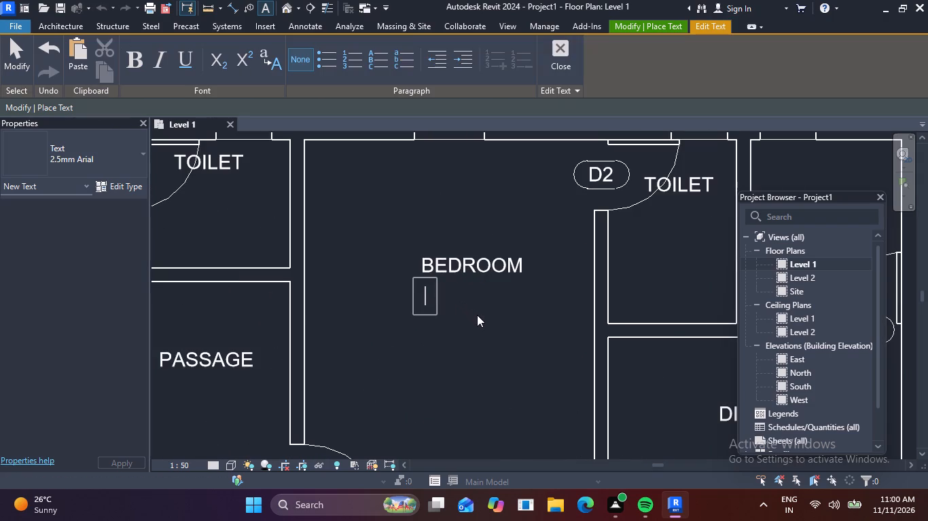
text(3.)
text(12)
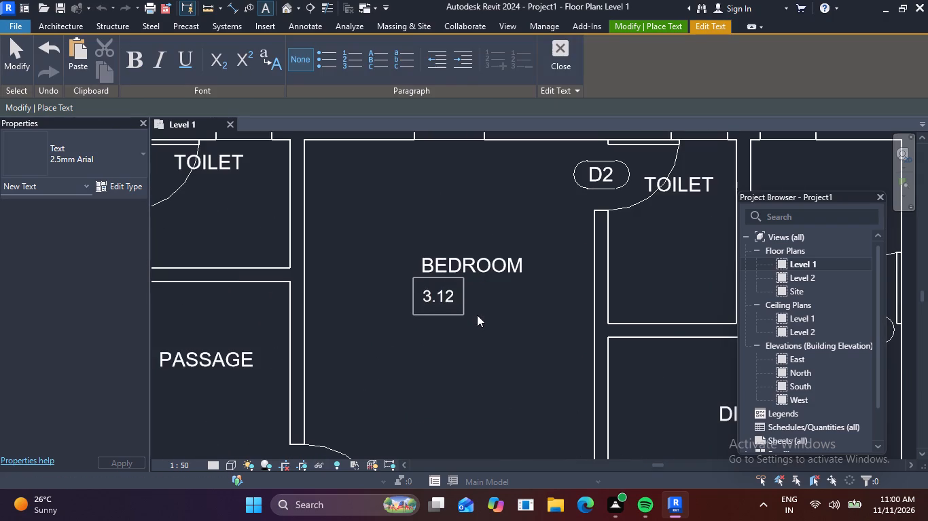
key(x)
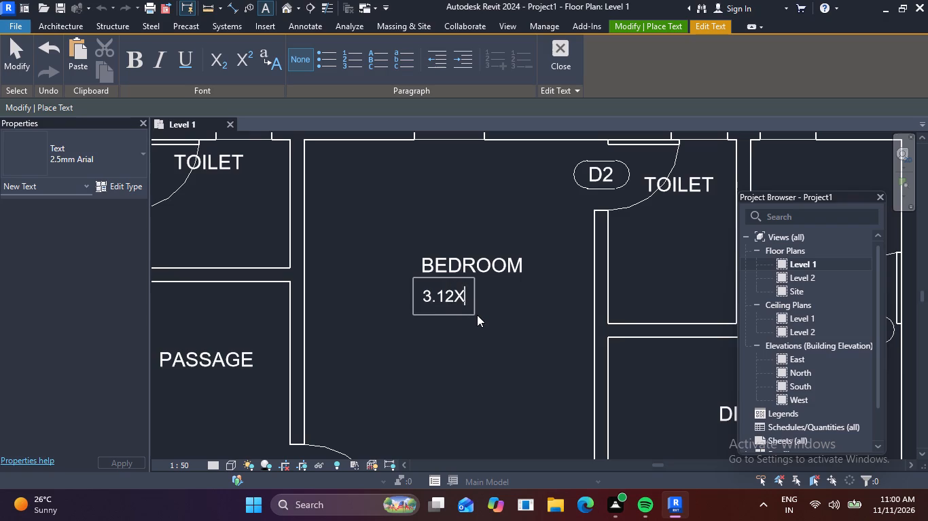
key(4)
text(.2)
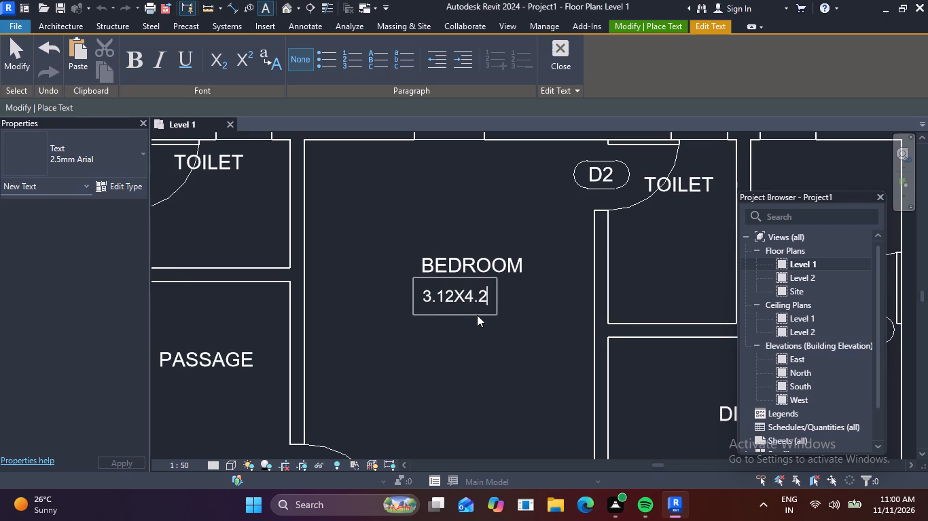
key(space)
text(M)
click(594, 269)
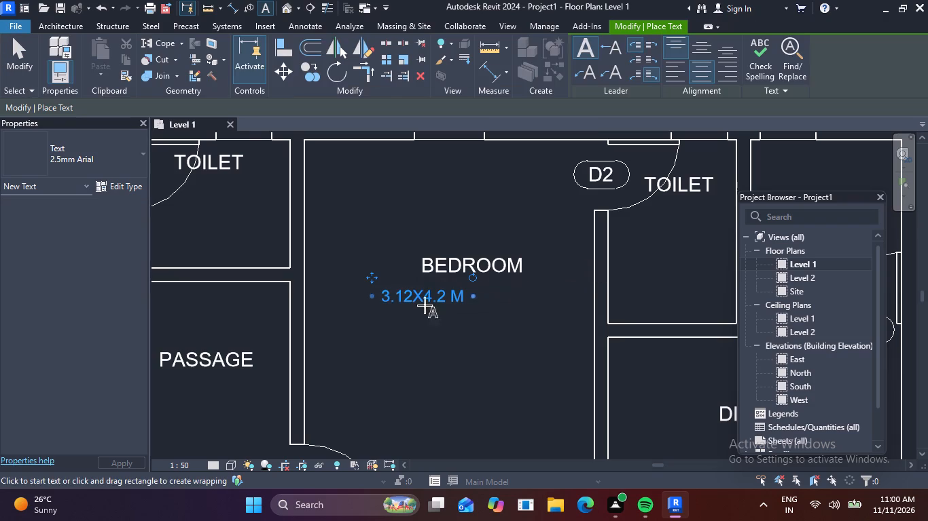
drag(372, 279, 414, 276)
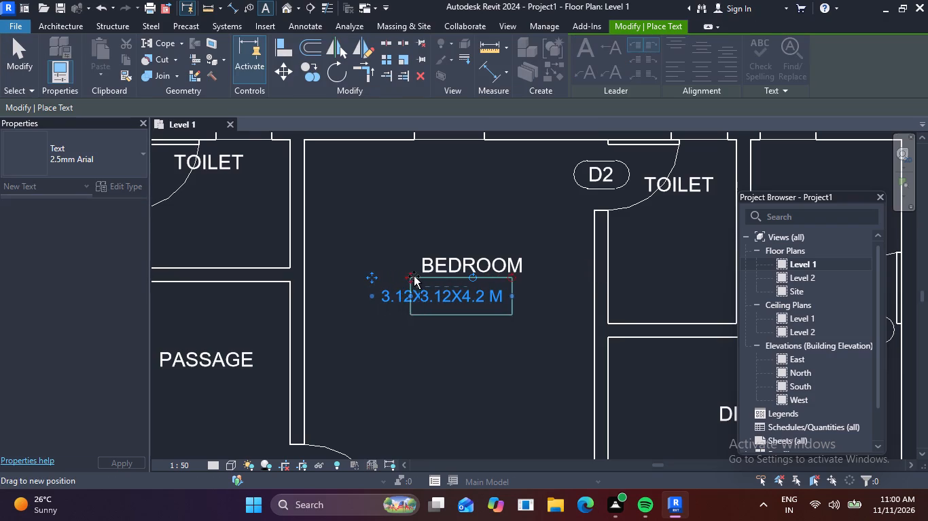
drag(414, 276, 420, 277)
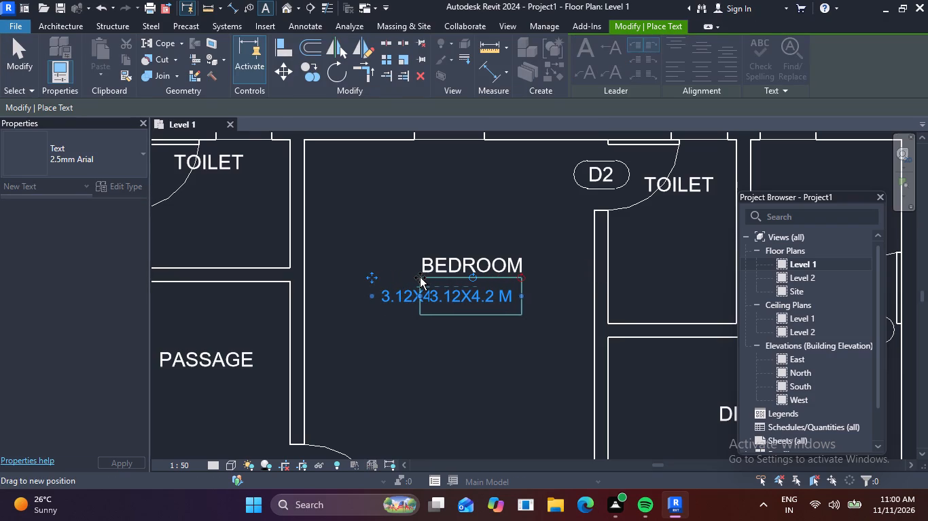
drag(420, 277, 421, 277)
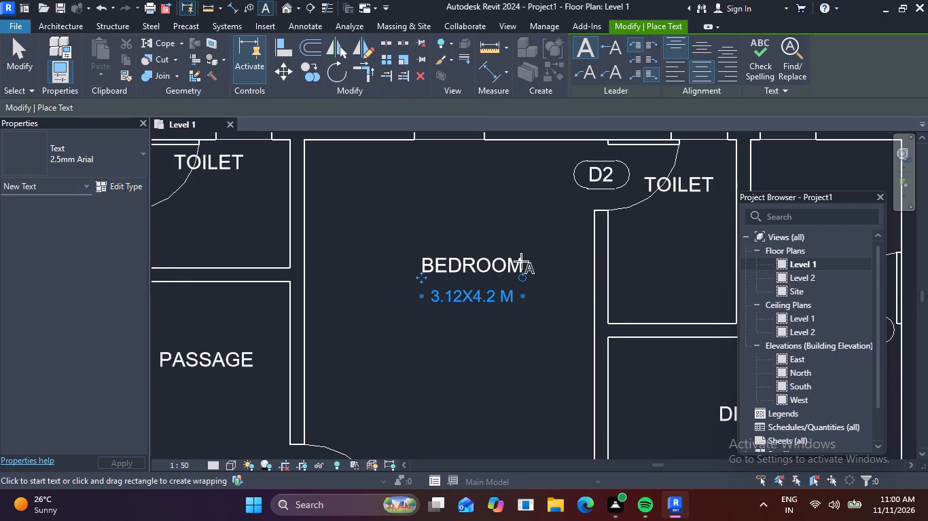
Add a text note reading 1.38X1.98 M in the TOILET adjoining the 3.12X4.2 M BEDROOM and centre it beneath the room name.
scroll(522, 272, down, 5)
middle_drag(541, 324, 452, 329)
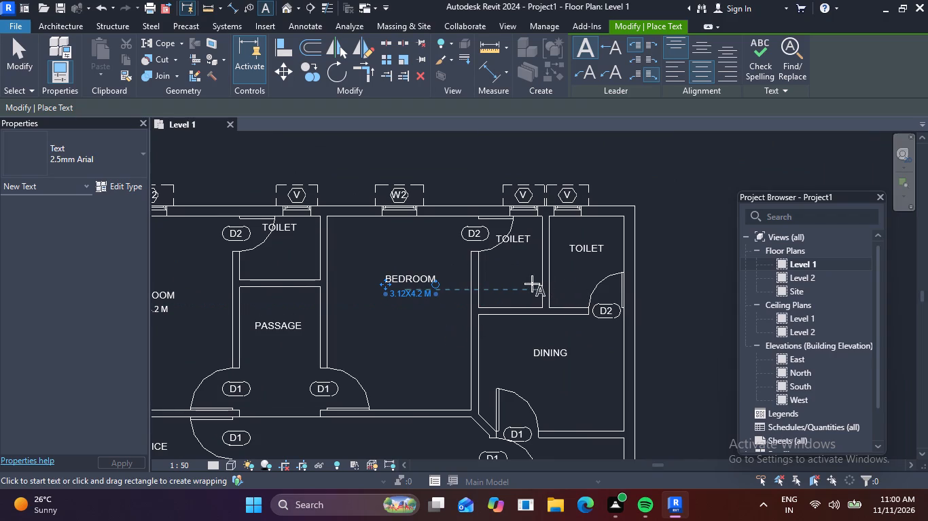
middle_drag(513, 286, 518, 346)
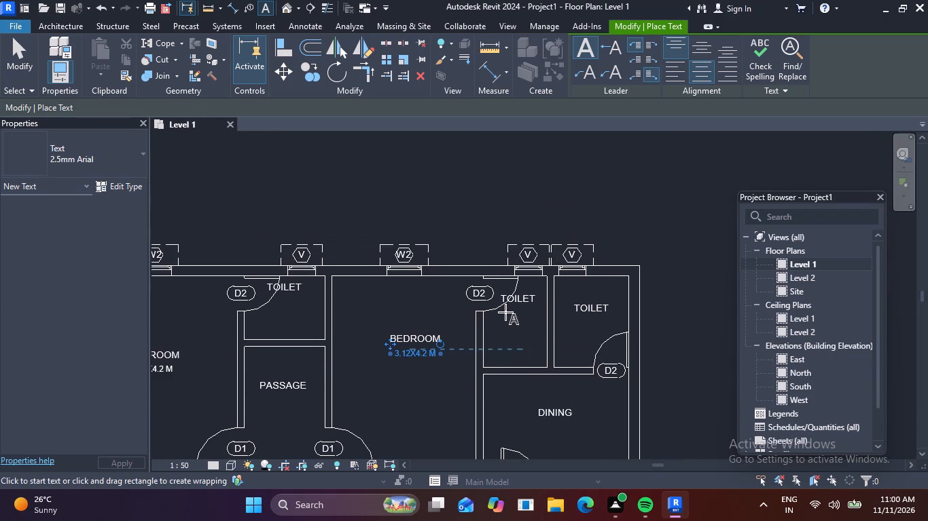
scroll(502, 303, up, 3)
click(501, 322)
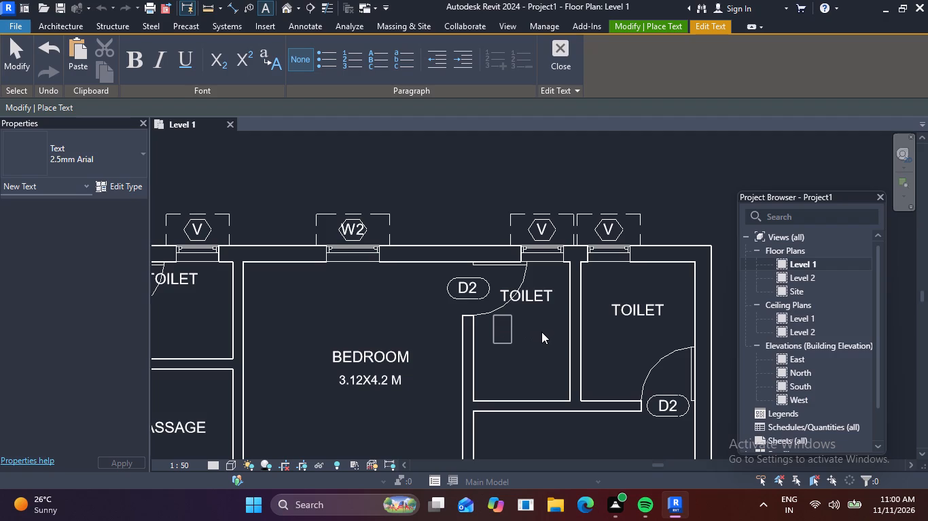
text(1.)
key(3)
key(8)
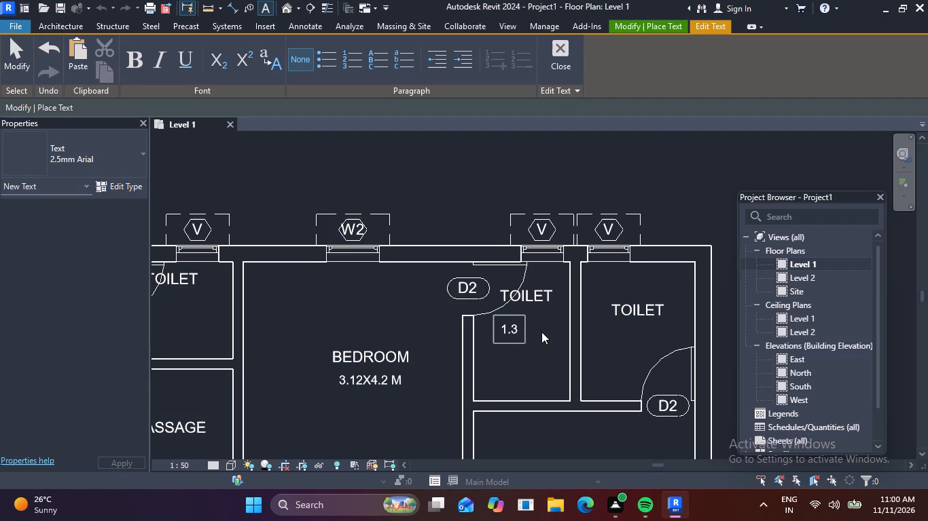
key(x)
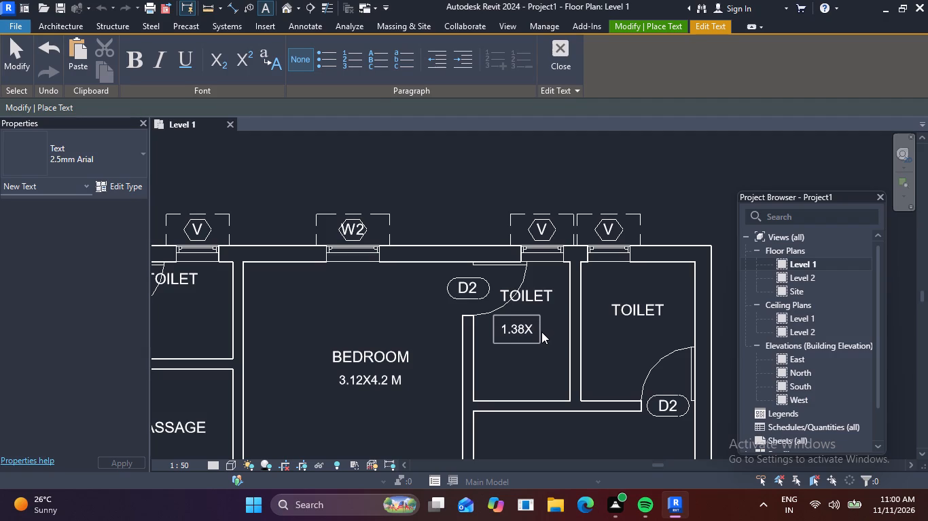
text(1.)
text(98)
key(space)
text(M)
click(522, 358)
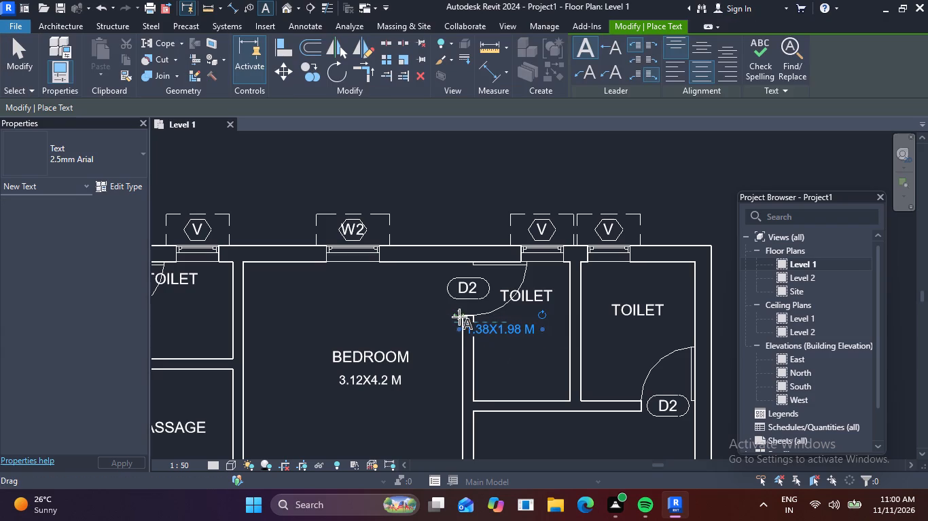
drag(458, 317, 486, 317)
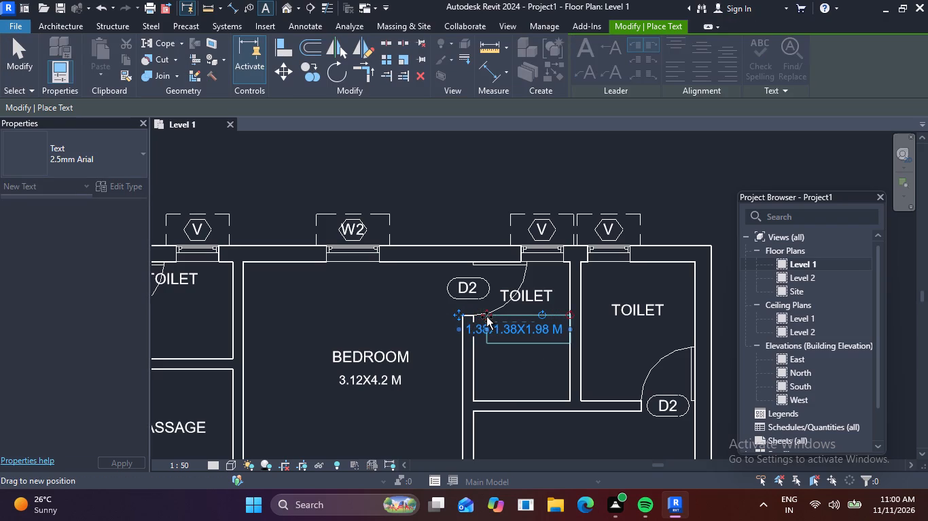
drag(486, 317, 480, 319)
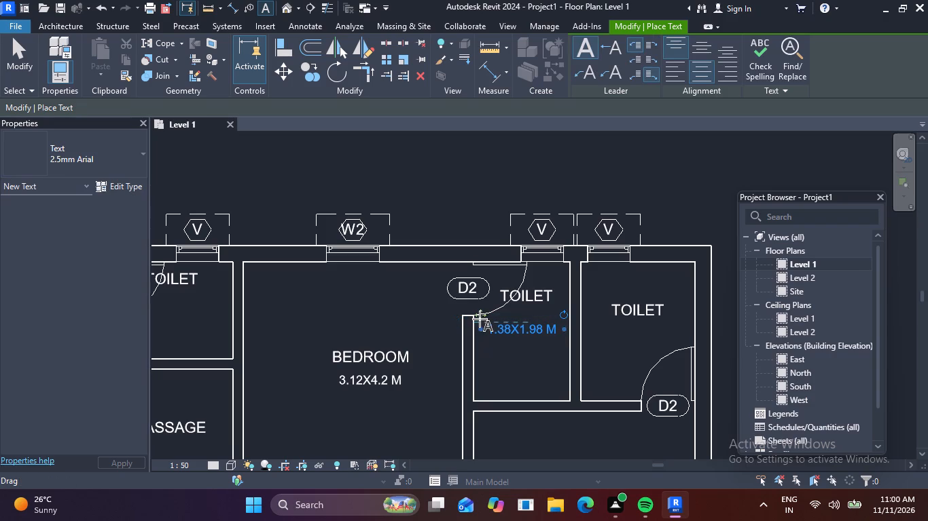
Add a text note reading 1.62X1.98 M in the north-east corner TOILET and centre it beneath the room name.
click(613, 326)
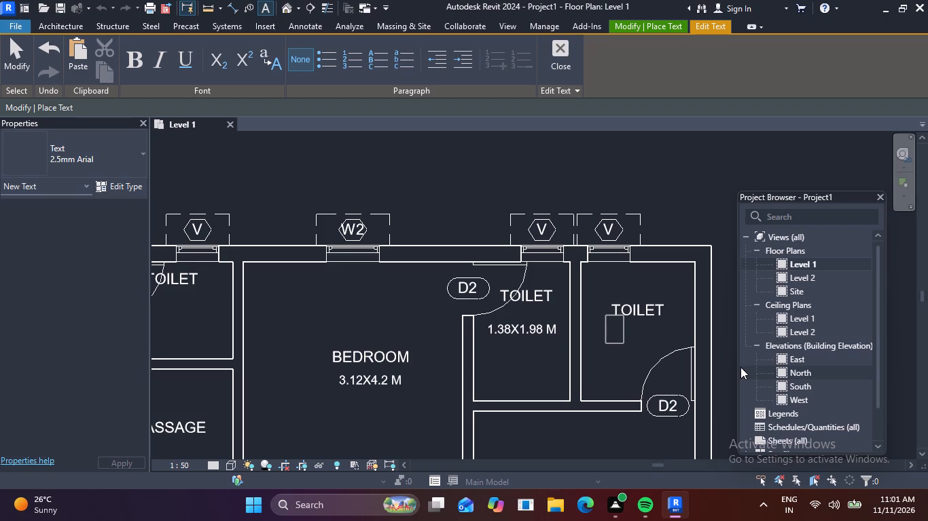
key(1)
key(period)
key(6)
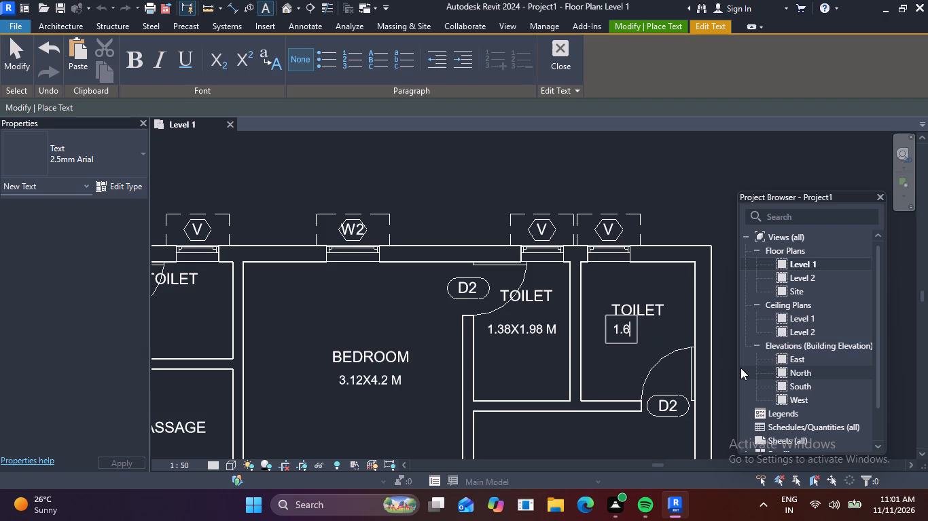
key(2)
key(x)
text(1.)
text(98)
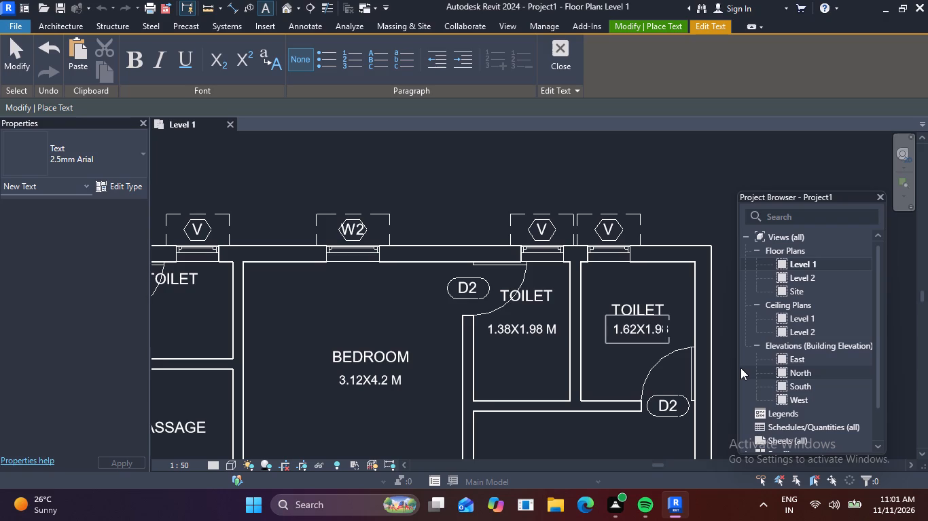
key(space)
text(M)
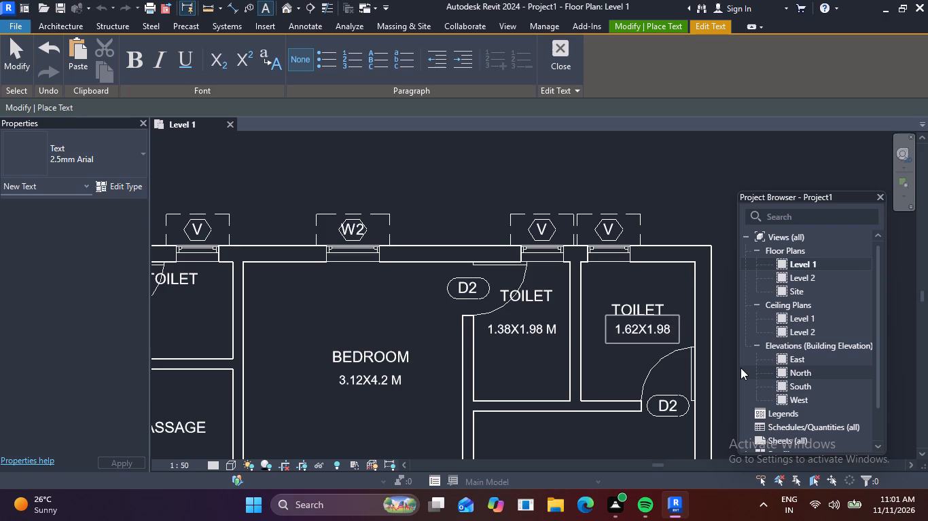
click(624, 379)
drag(571, 315, 597, 315)
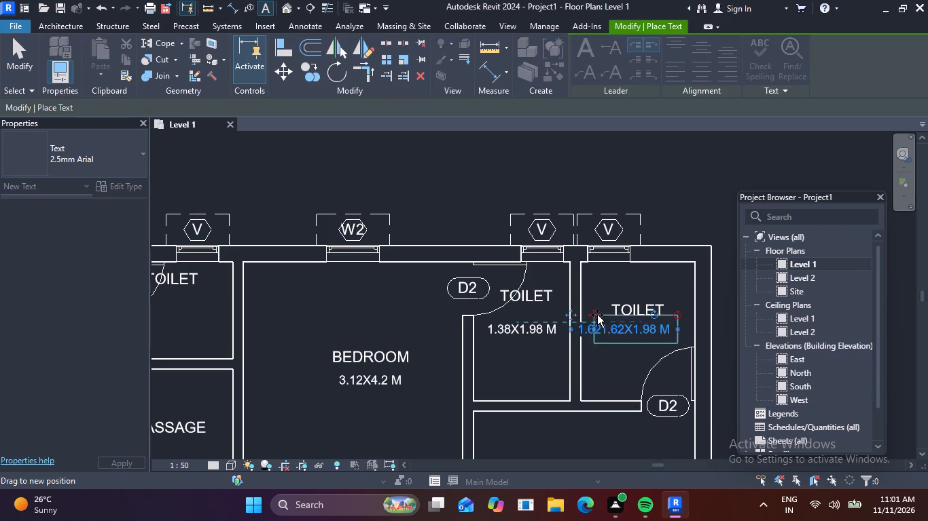
drag(597, 315, 599, 316)
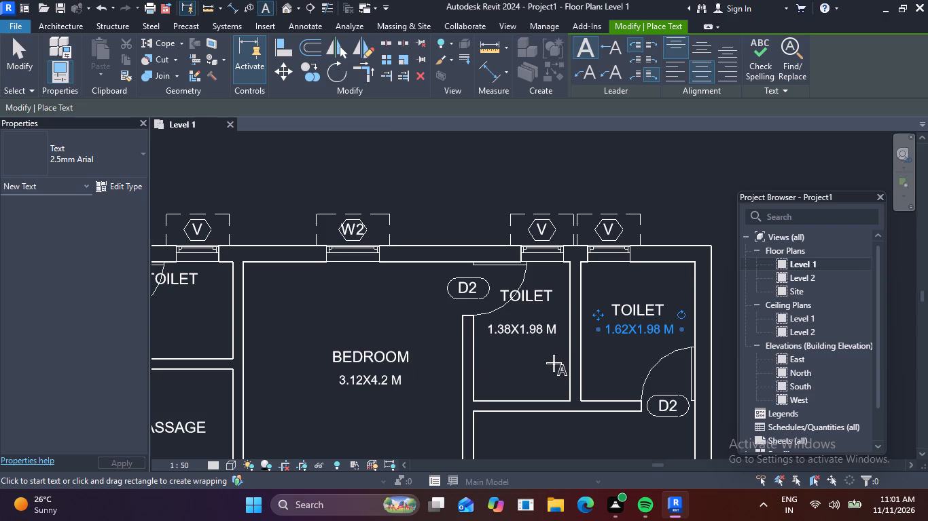
Add a text note reading 3.15X2.52 M in the DINING room and centre it beneath the room name.
scroll(591, 404, down, 3)
middle_drag(594, 417, 569, 330)
scroll(556, 368, up, 4)
key(Escape)
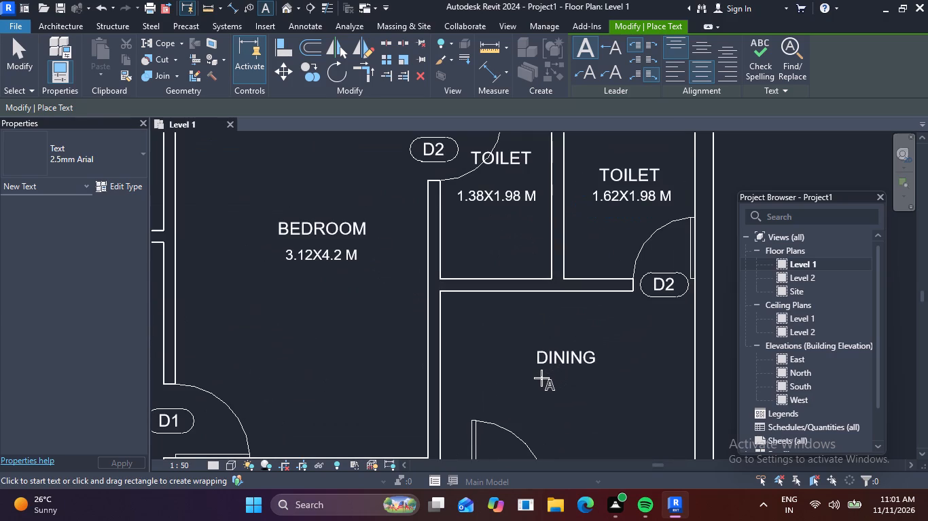
click(533, 377)
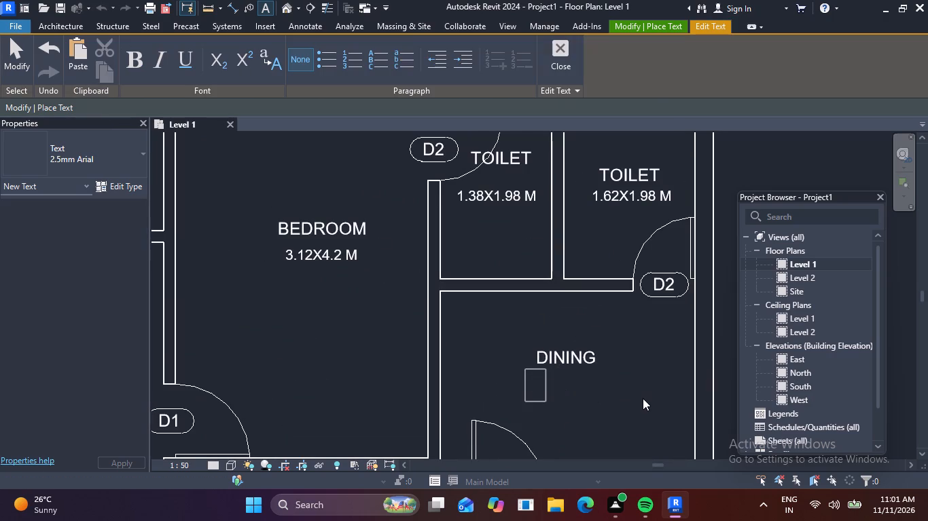
key(period)
key(3)
text(15)
key(x)
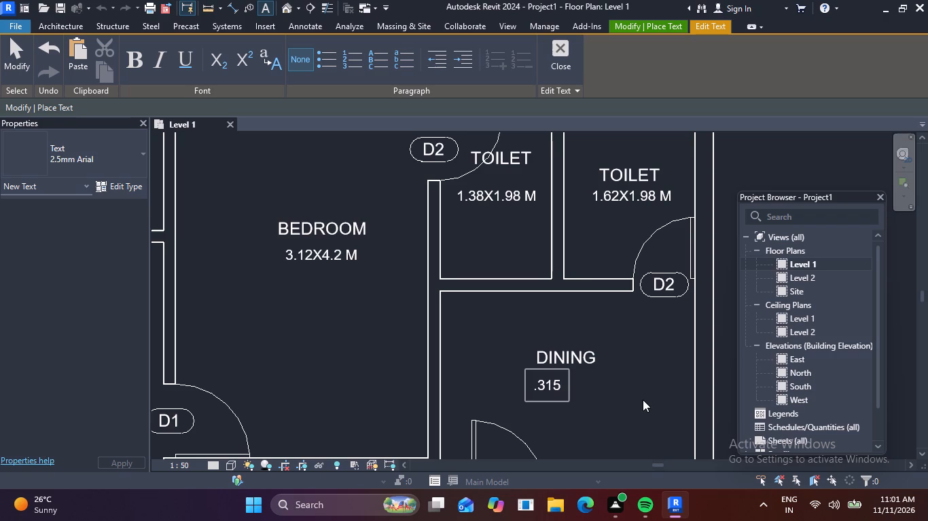
text(2.)
text(252)
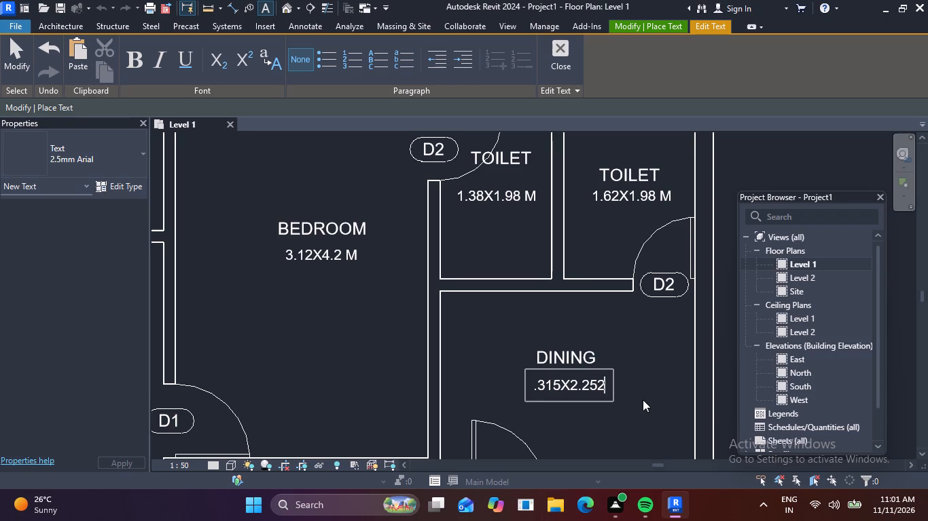
key(BackSpace)
key(BackSpace)
key(BackSpace)
text(52)
key(space)
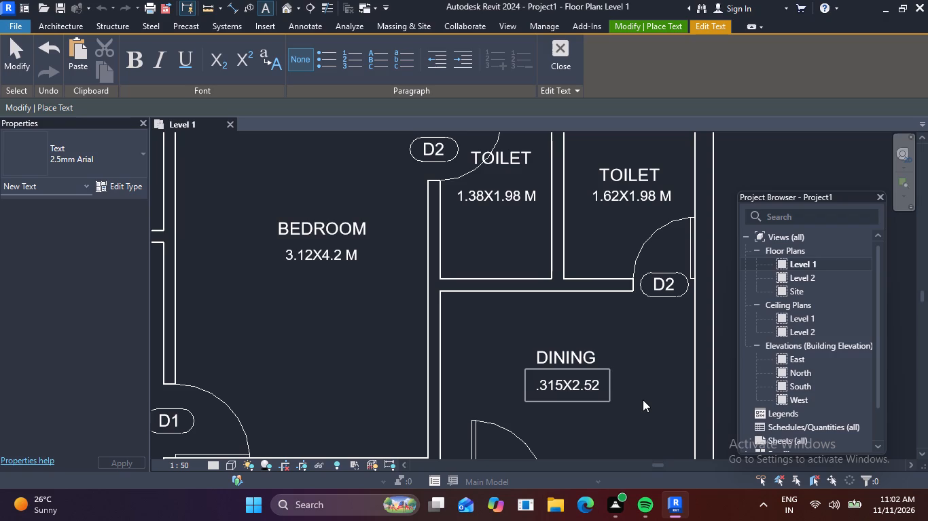
key(space)
text(M)
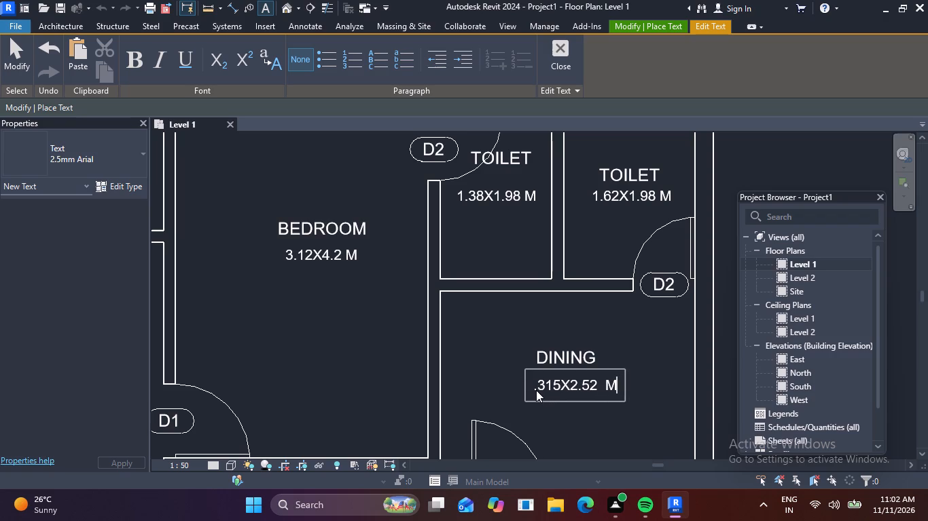
key(Left)
key(Left)
key(Left)
key(Left)
key(Left)
key(Left)
key(Left)
key(Left)
key(Left)
key(Left)
key(BackSpace)
key(BackSpace)
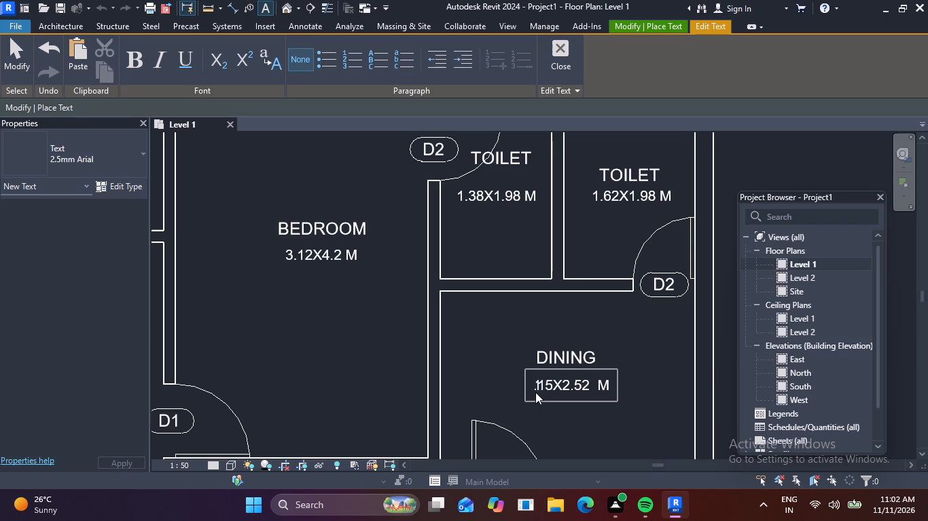
text(3.)
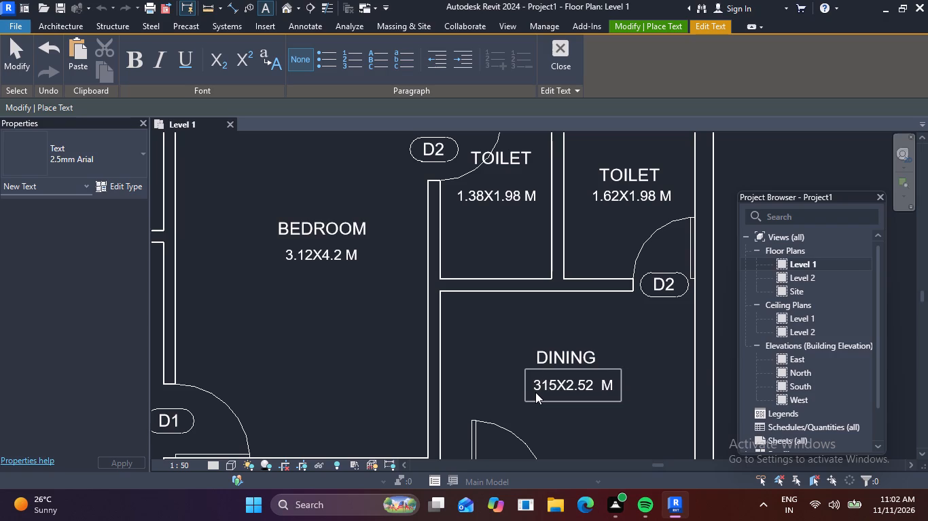
click(489, 320)
scroll(526, 346, down, 1)
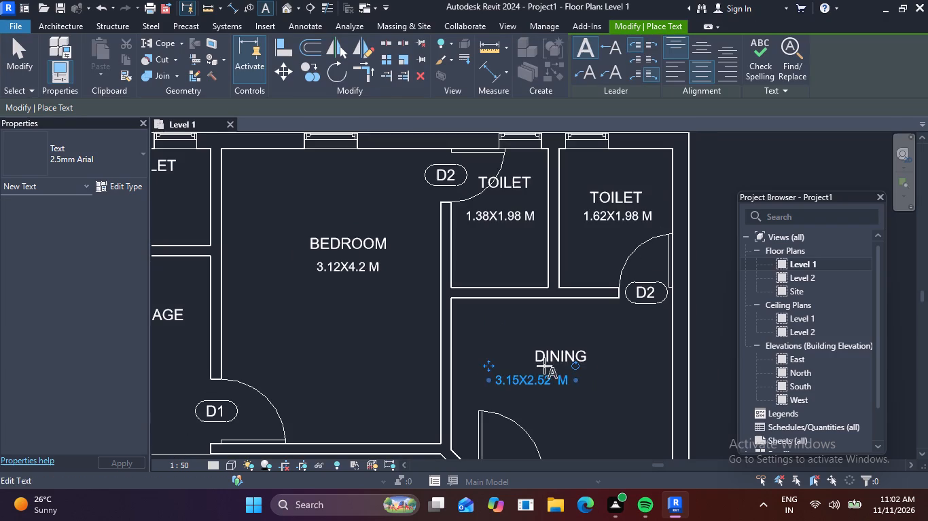
drag(488, 367, 536, 366)
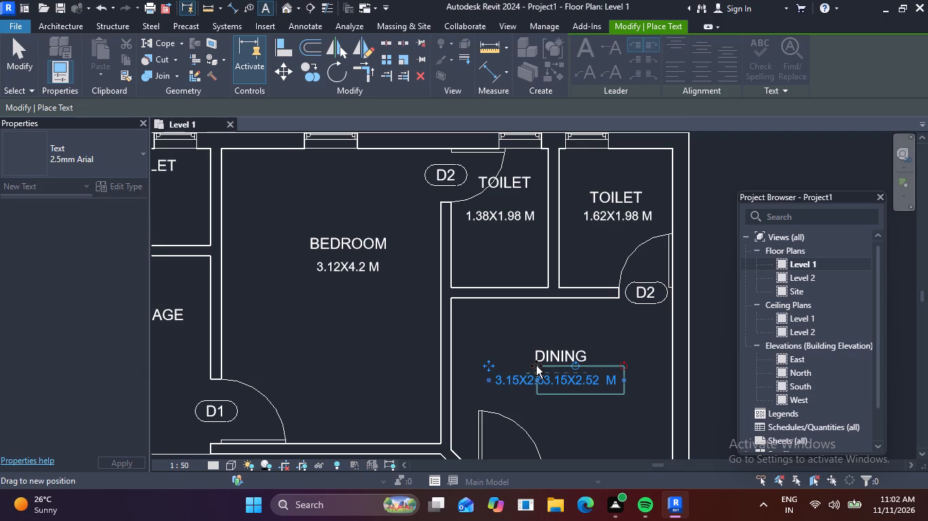
drag(536, 366, 518, 368)
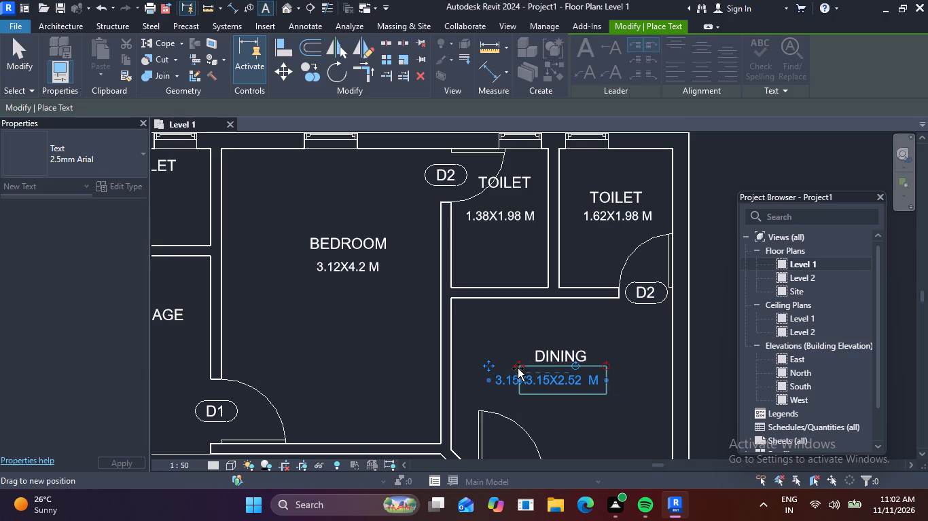
Centre the 3.15X2.52 M text note beneath the DINING room name.
drag(518, 368, 517, 368)
Add a text note reading 2.76X3.05 M in the KITCHEN and centre it beneath the room name.
scroll(528, 338, down, 3)
middle_drag(577, 335, 638, 330)
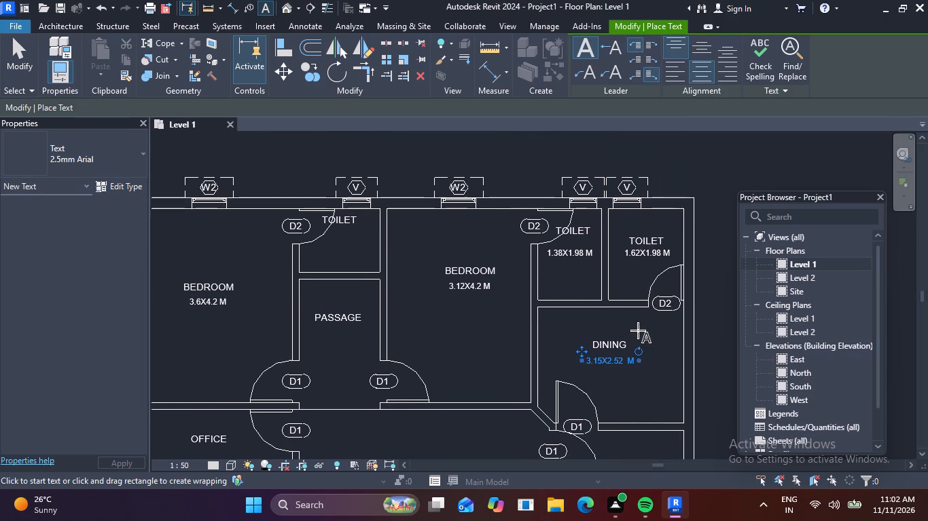
scroll(618, 346, down, 1)
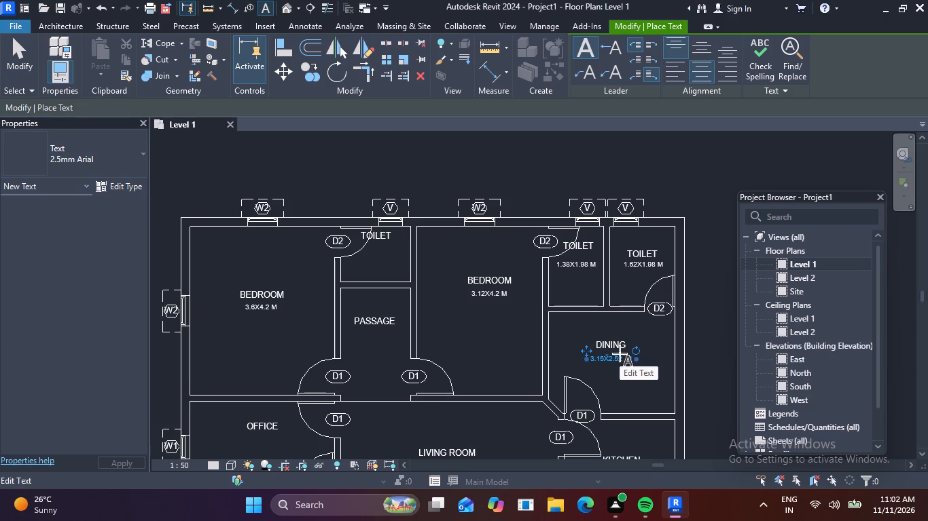
scroll(639, 370, down, 2)
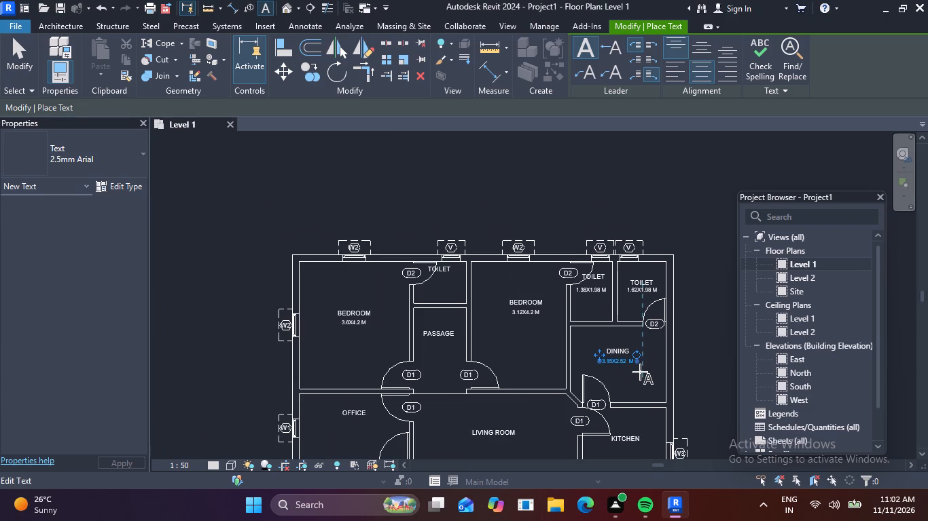
middle_drag(649, 426, 643, 324)
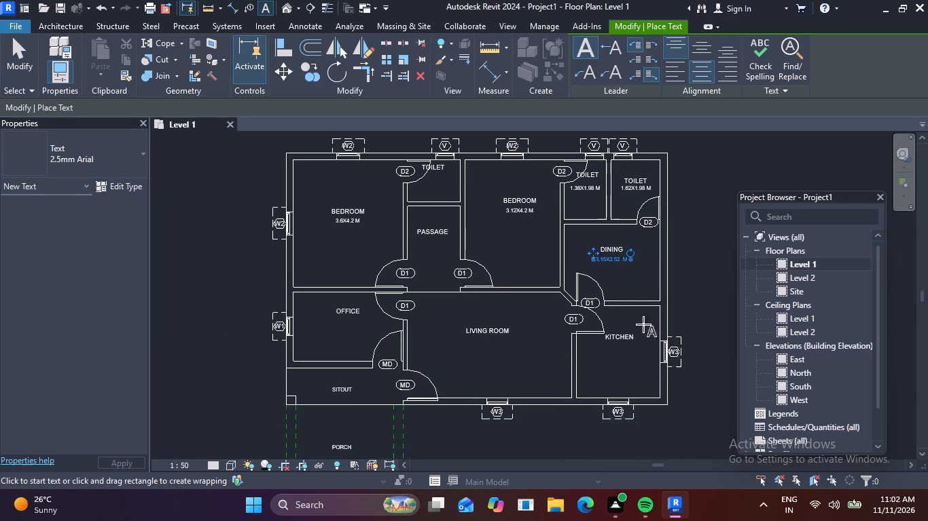
scroll(624, 341, up, 5)
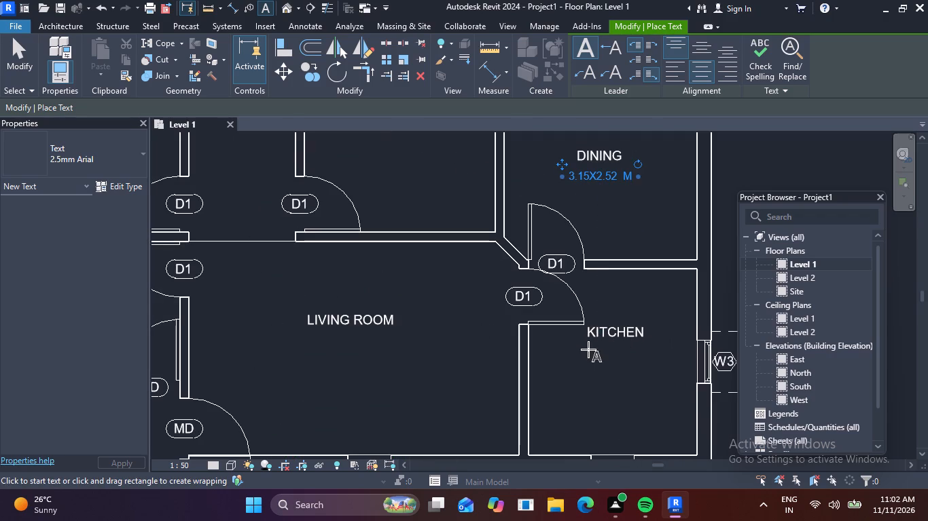
click(586, 356)
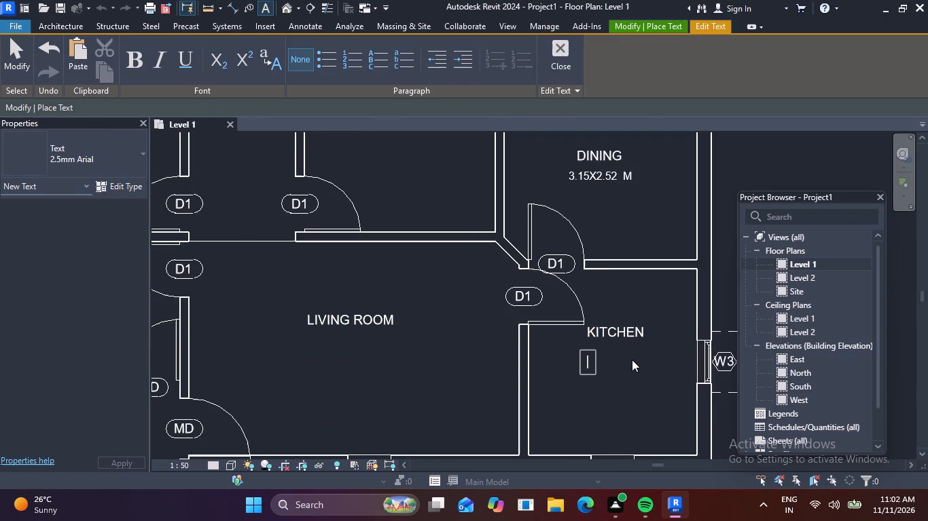
text(2.)
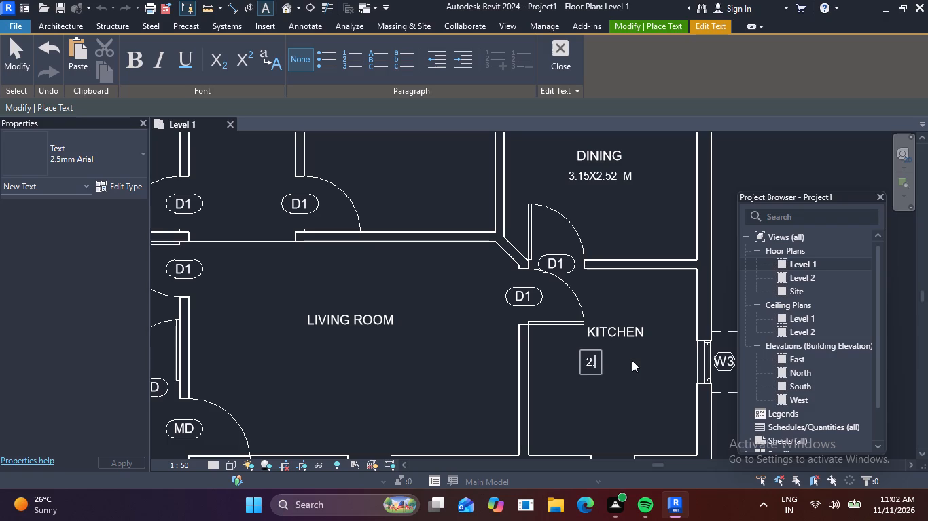
key(7)
key(Left)
key(6)
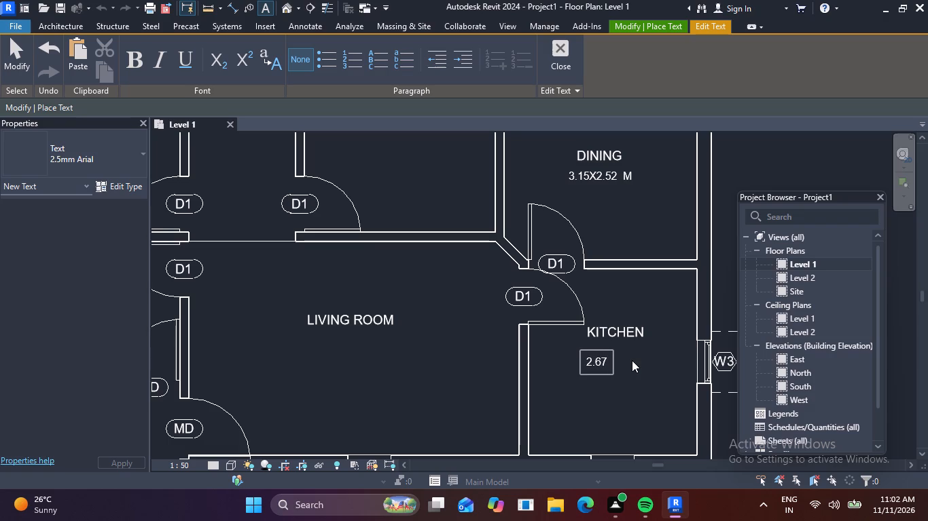
key(BackSpace)
key(Right)
key(6)
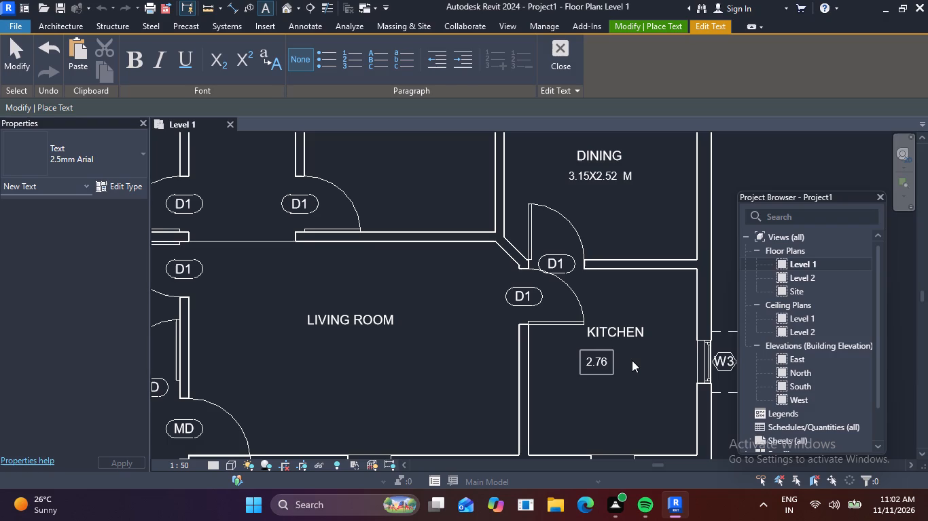
key(x)
text(3.)
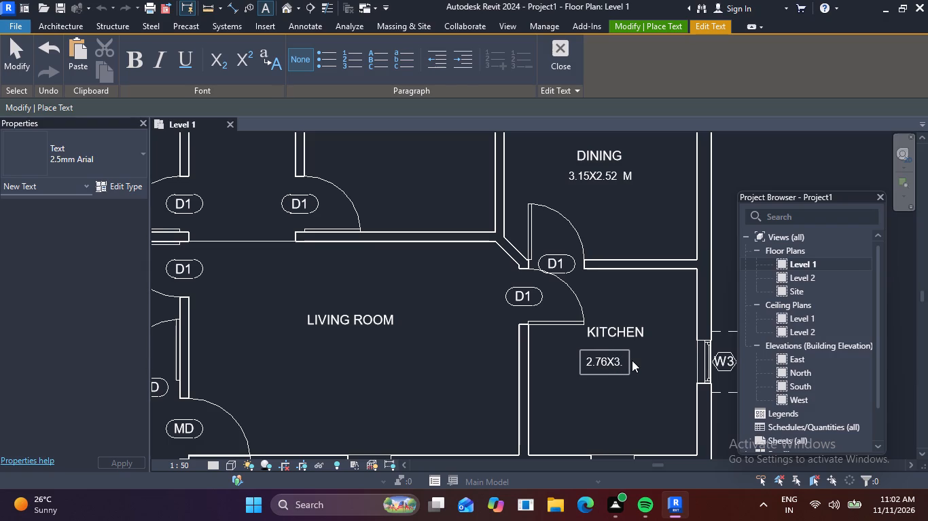
key(0)
key(5)
key(space)
text(M)
scroll(444, 404, down, 2)
middle_drag(444, 404, 612, 428)
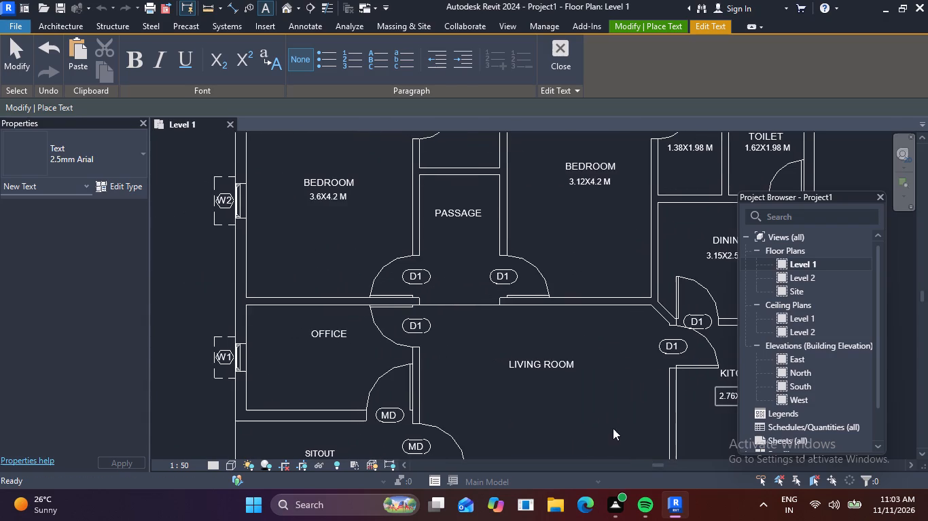
scroll(506, 390, up, 2)
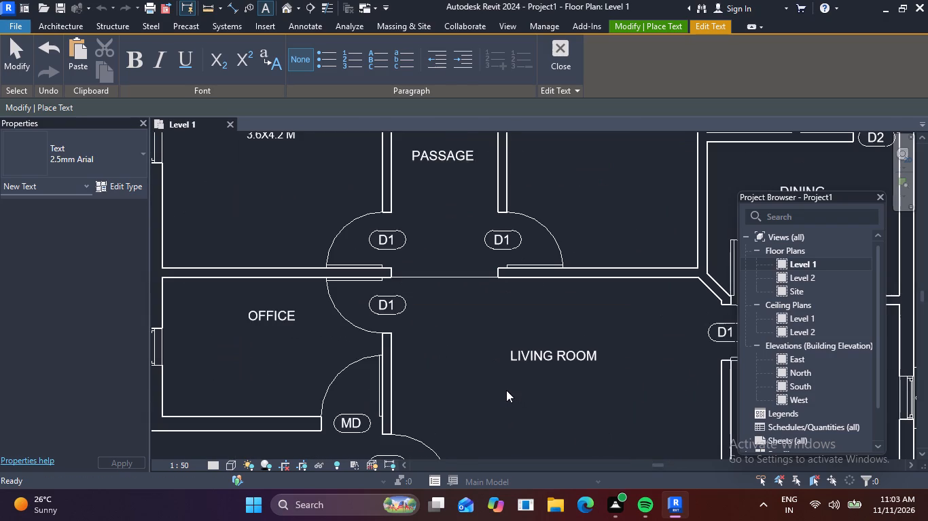
scroll(527, 400, down, 3)
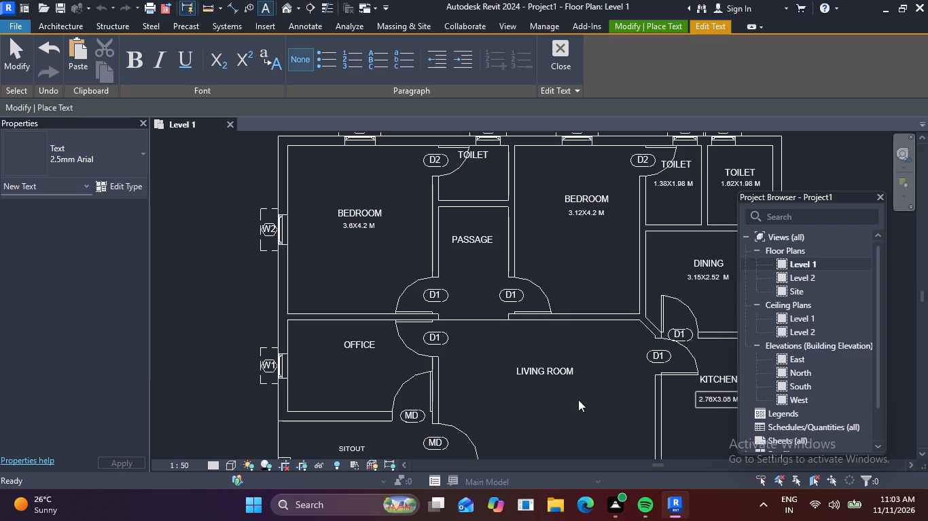
middle_drag(586, 381, 546, 320)
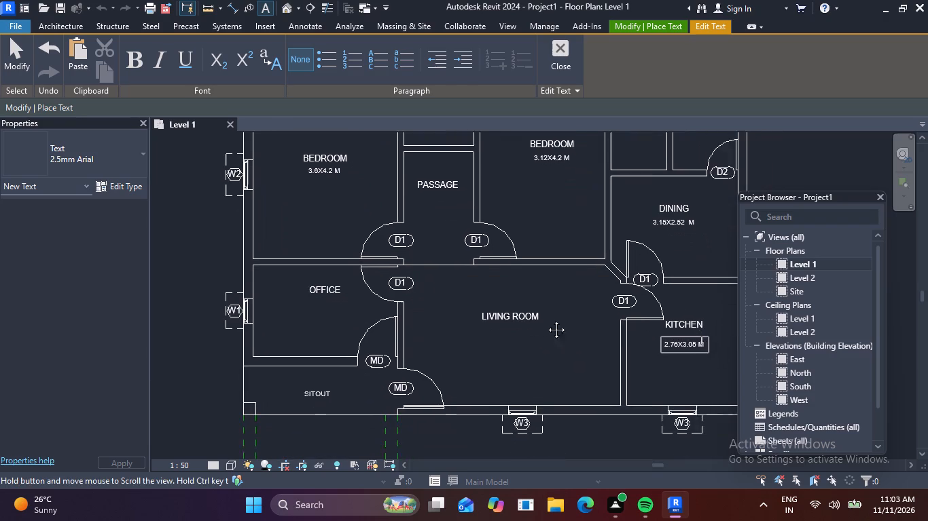
middle_drag(546, 320, 541, 316)
click(590, 349)
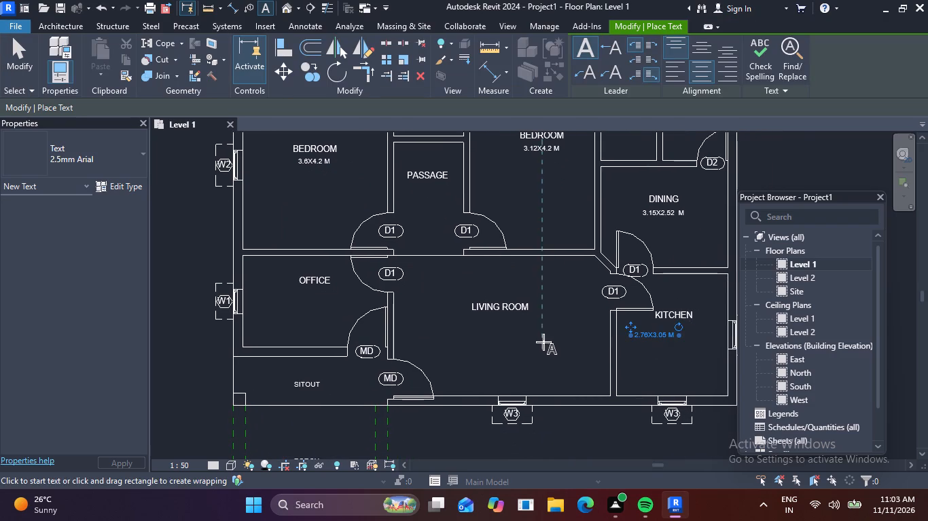
scroll(646, 332, up, 4)
middle_drag(664, 321, 580, 314)
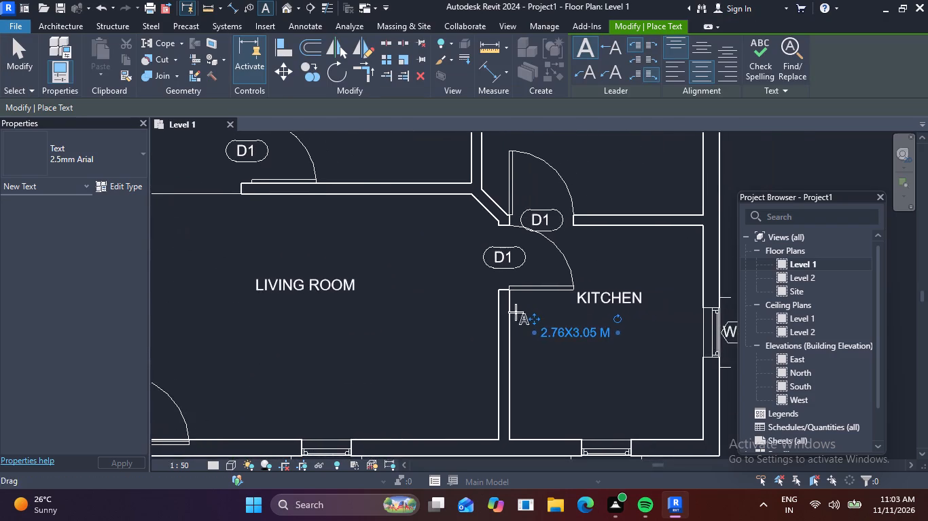
scroll(525, 315, up, 3)
drag(537, 322, 591, 322)
Add a text note reading 5.2X3.6 M in the LIVING ROOM, centre it beneath the room name, and end text placement.
scroll(548, 331, down, 3)
middle_drag(544, 352, 631, 345)
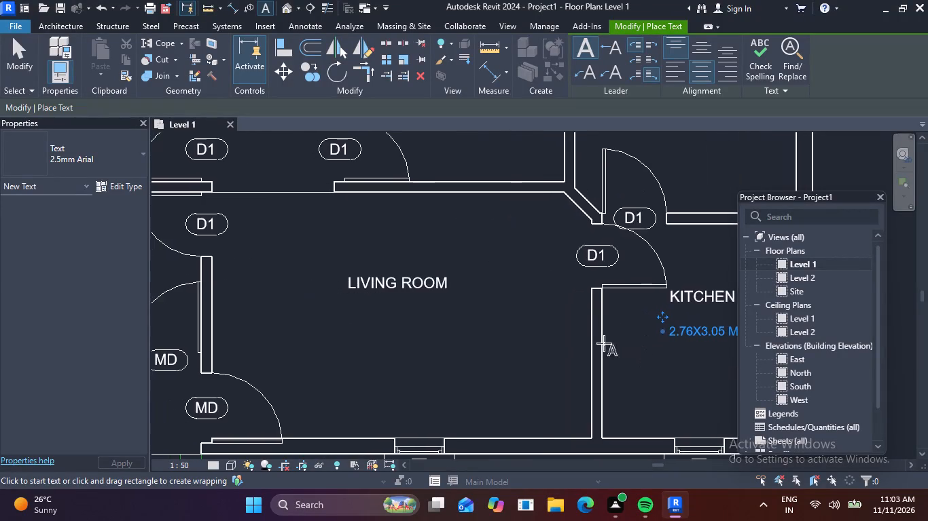
middle_drag(436, 308, 539, 308)
scroll(504, 289, up, 2)
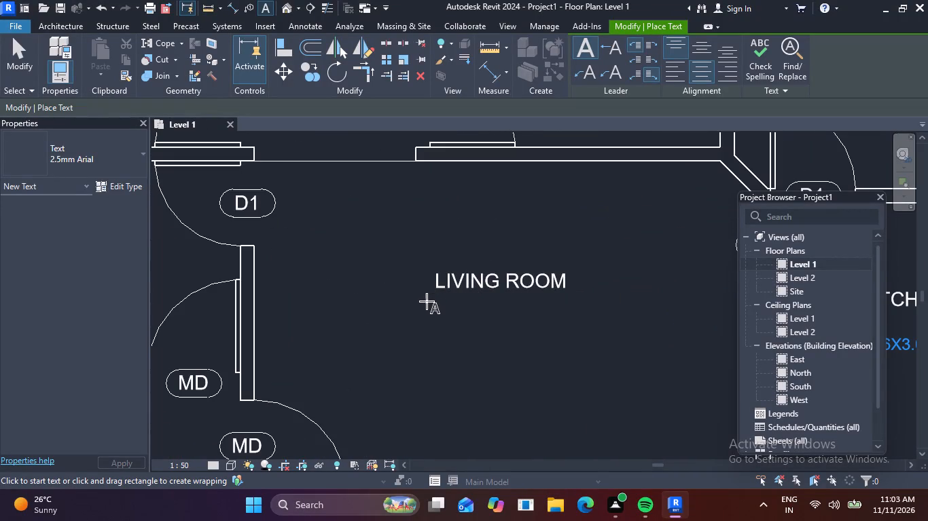
click(435, 313)
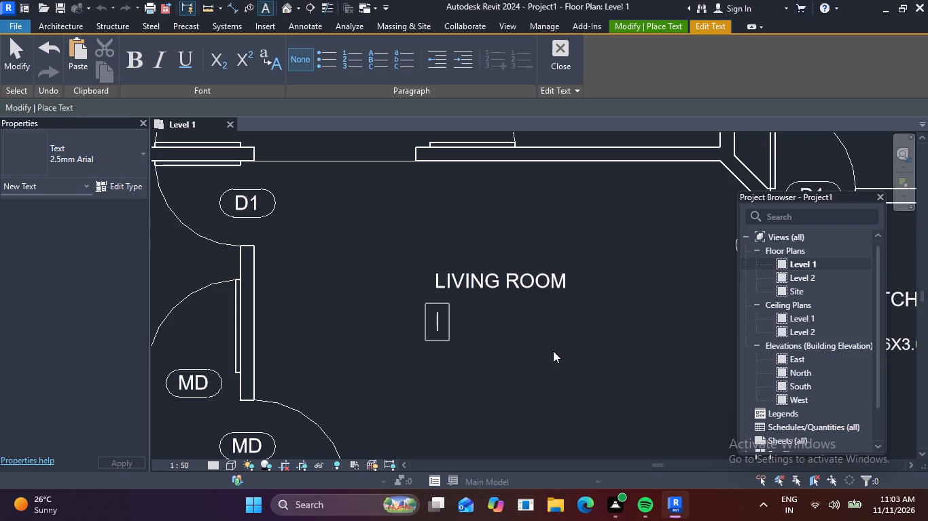
text(5.)
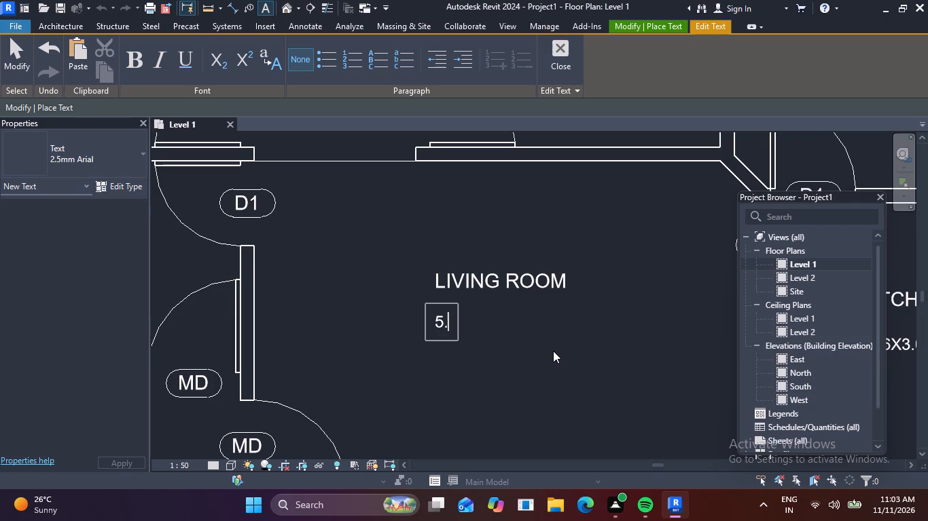
key(2)
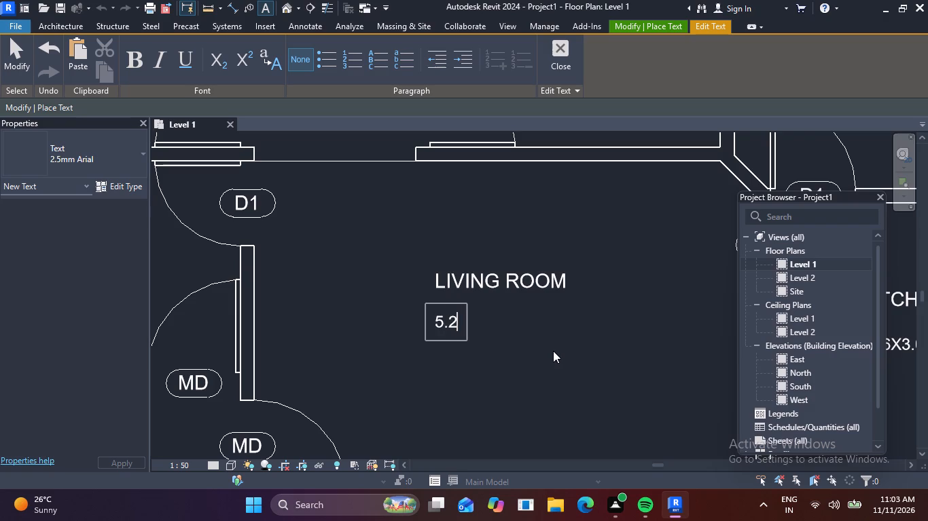
key(x)
text(3.)
key(6)
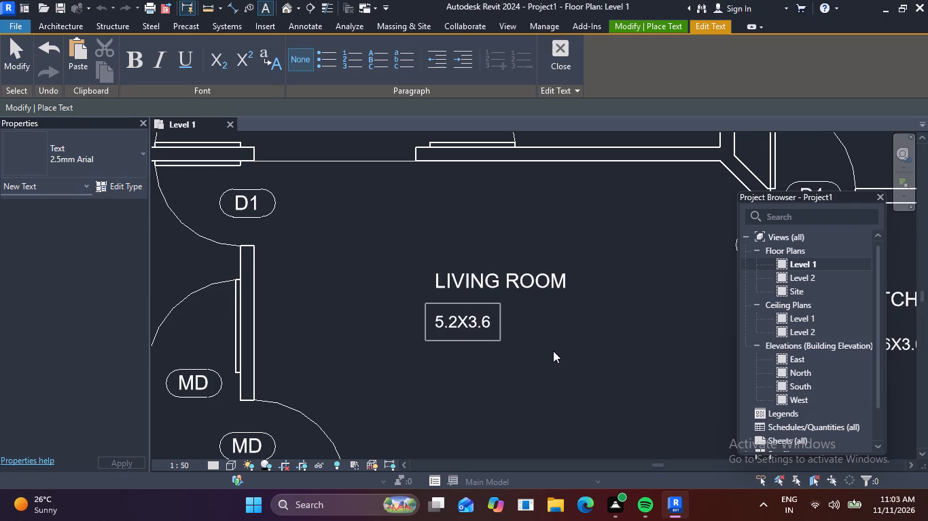
key(space)
text(M)
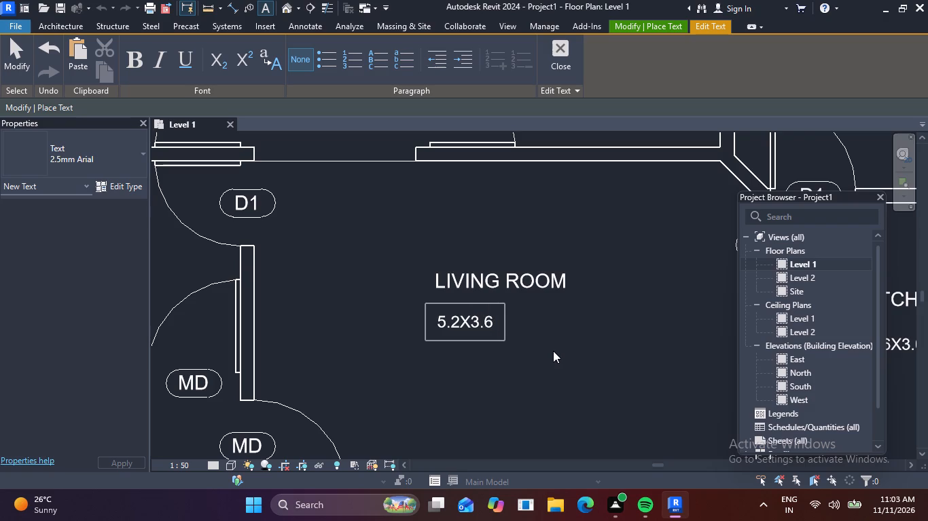
click(397, 200)
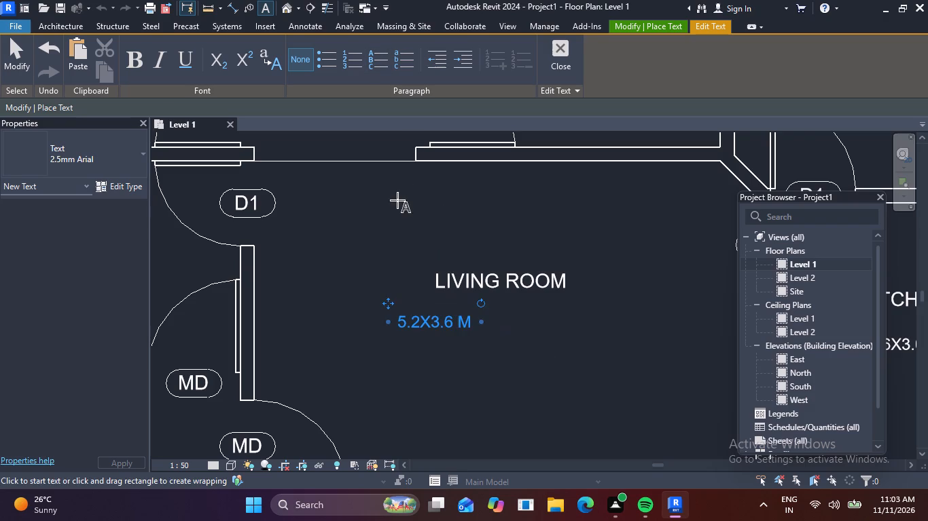
drag(387, 303, 414, 303)
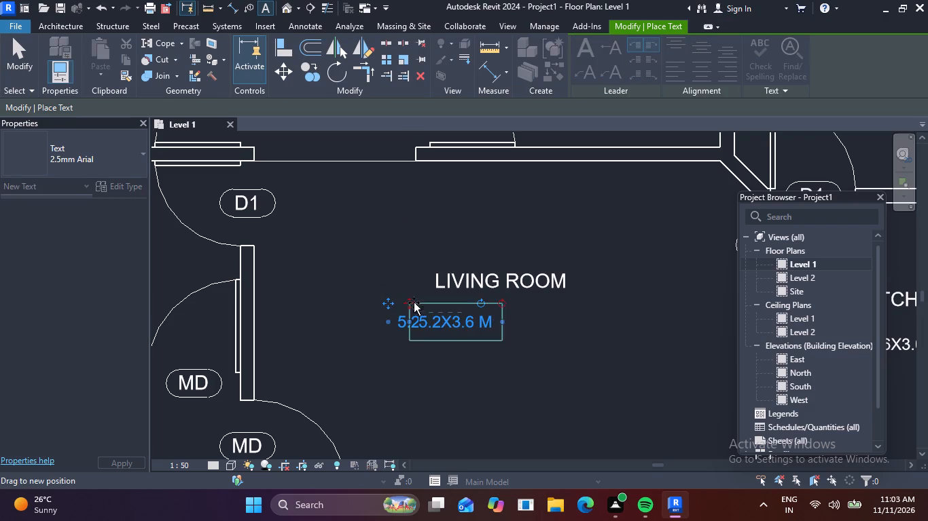
drag(414, 303, 449, 308)
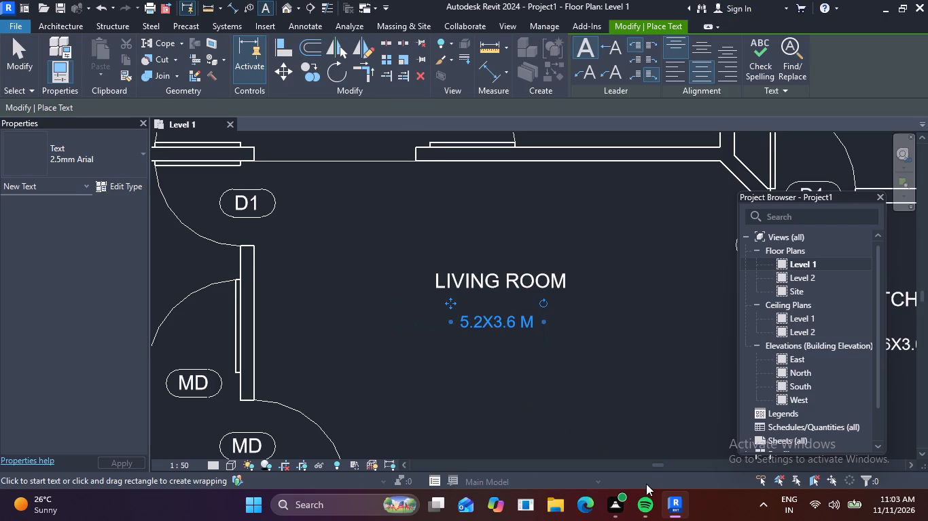
key(Escape)
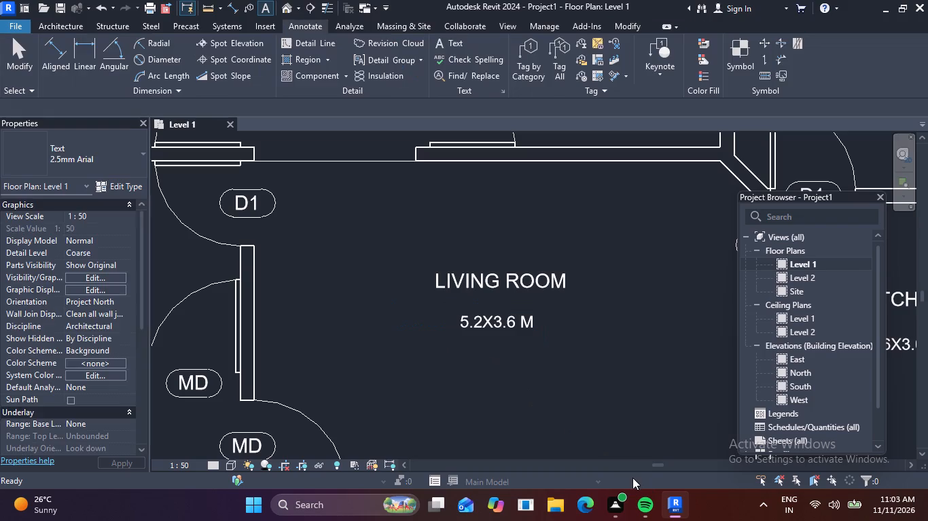
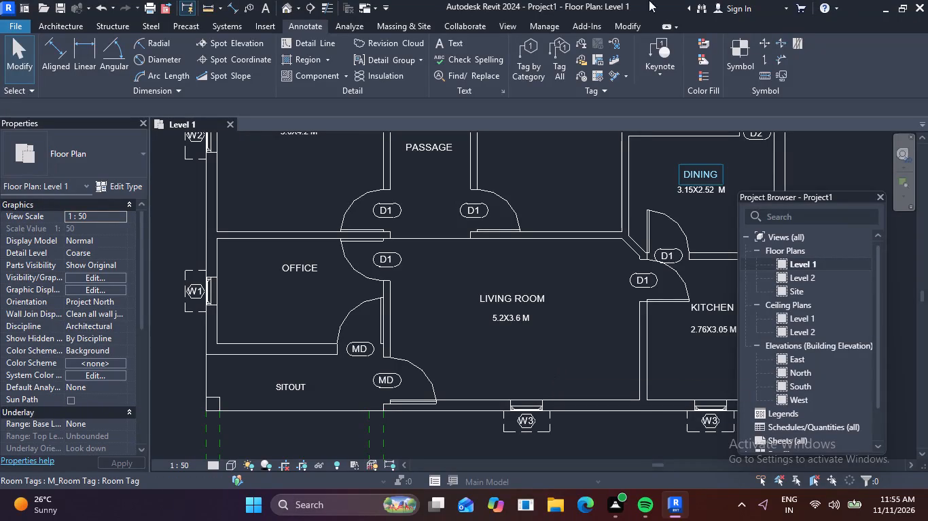
Start a 2.5mm Arial text note just below the OFFICE room label, dismissing the save reminder without saving.
click(461, 43)
scroll(296, 272, up, 2)
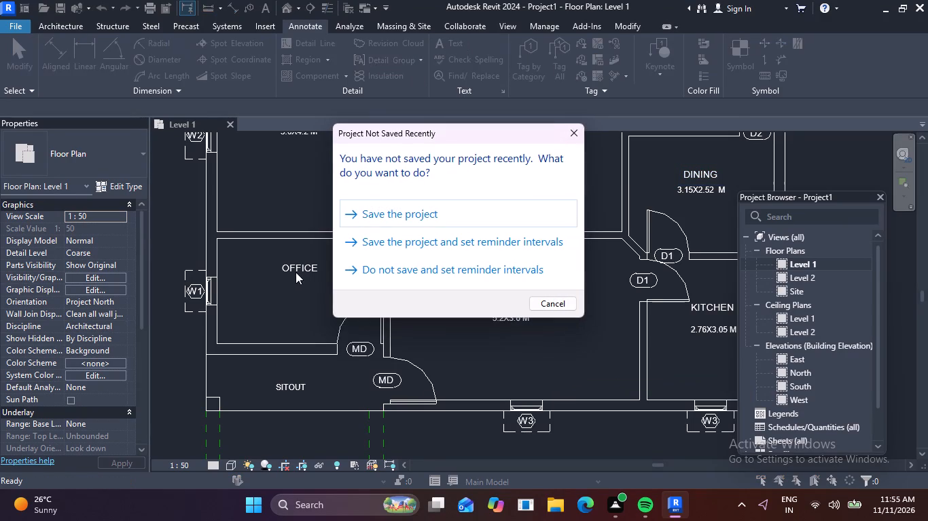
scroll(296, 272, up, 1)
click(575, 131)
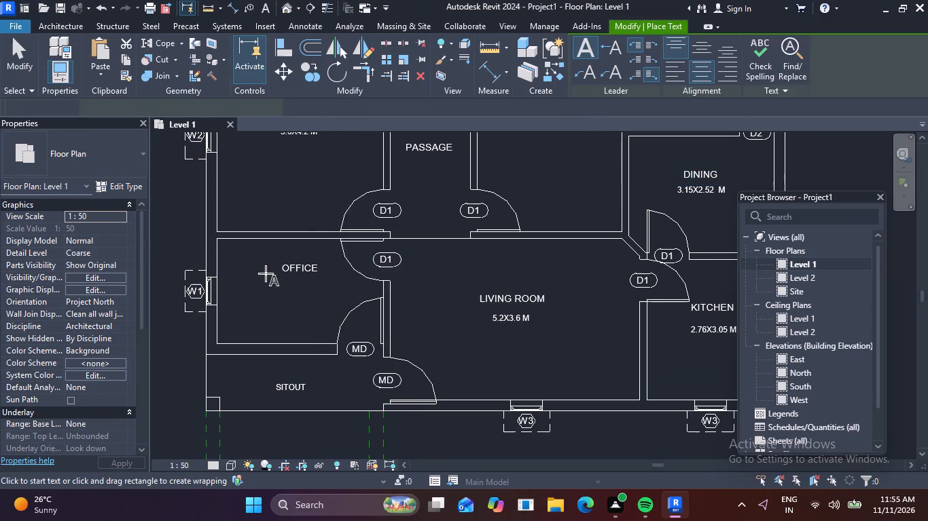
scroll(262, 273, up, 3)
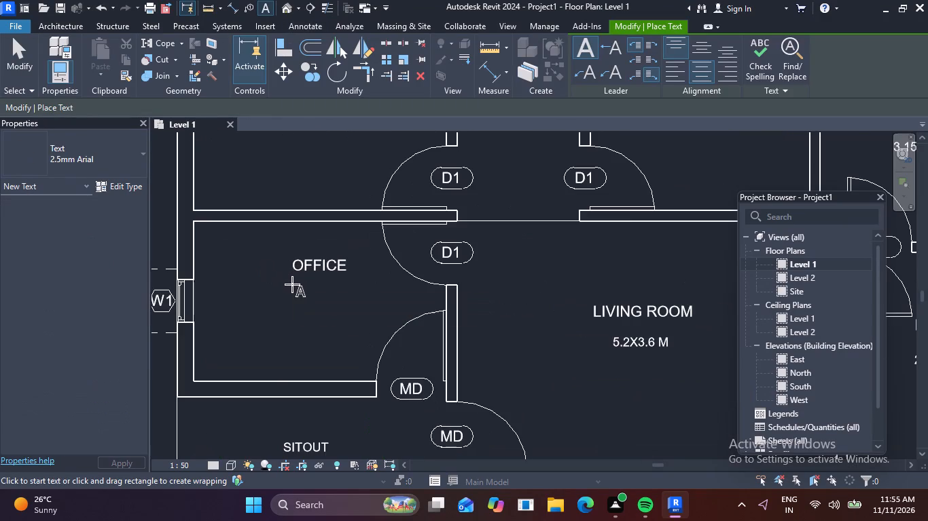
click(292, 284)
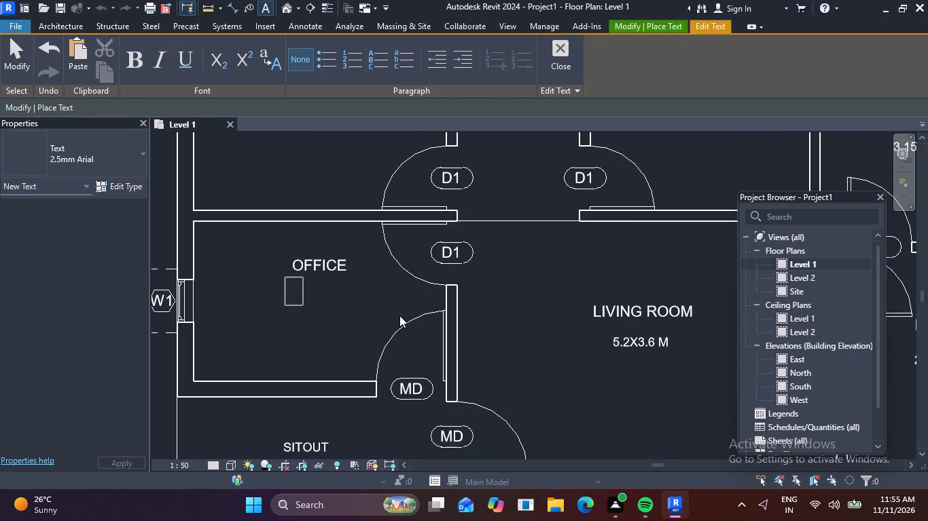
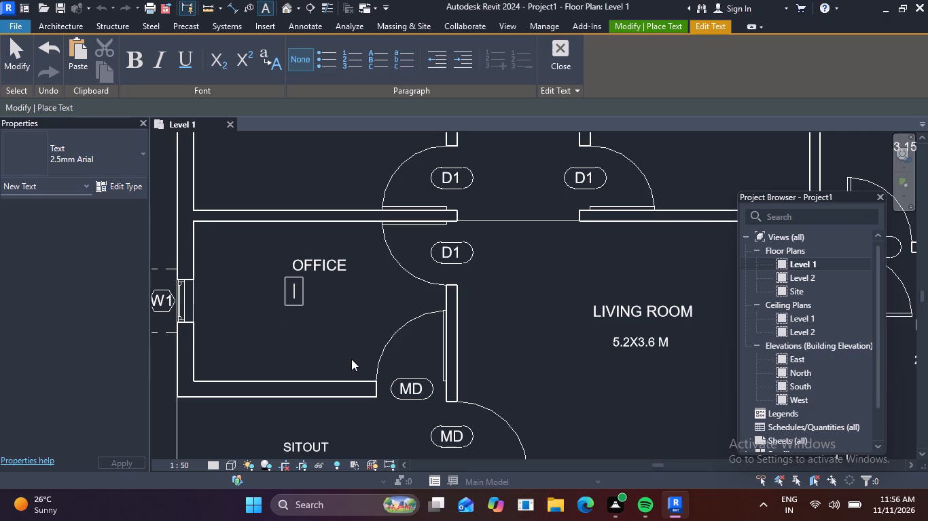
Enter 3.6X2.28 M as the office dimension text and shift the note so it sits centred beneath the OFFICE label.
text(3.)
key(6)
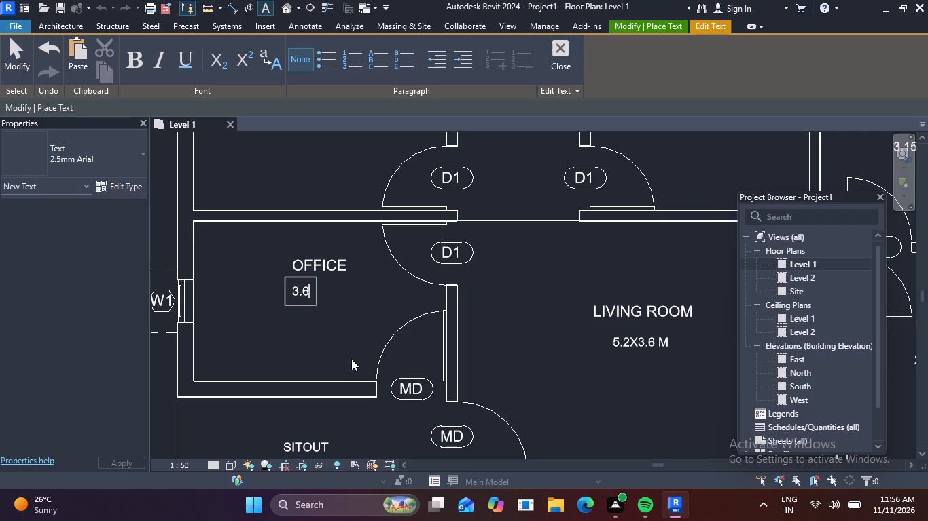
key(x)
text(2.)
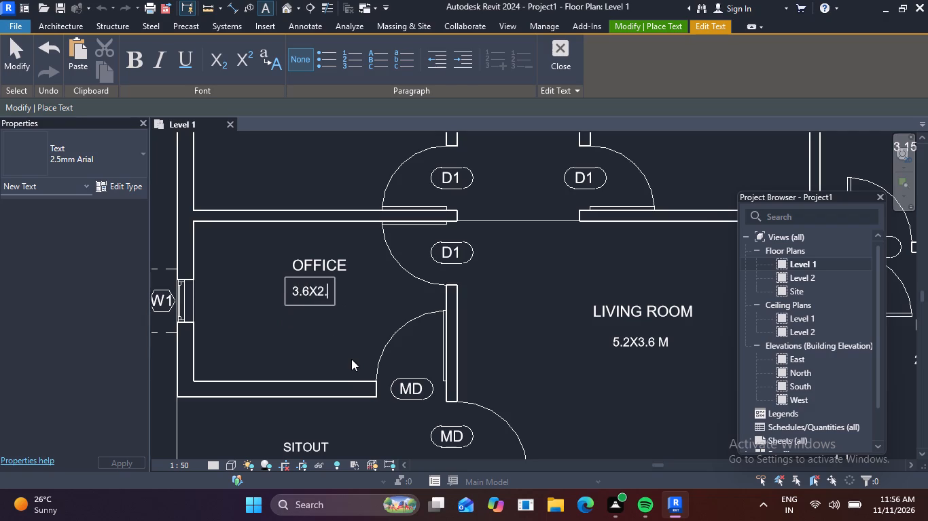
text(28)
key(space)
text(M)
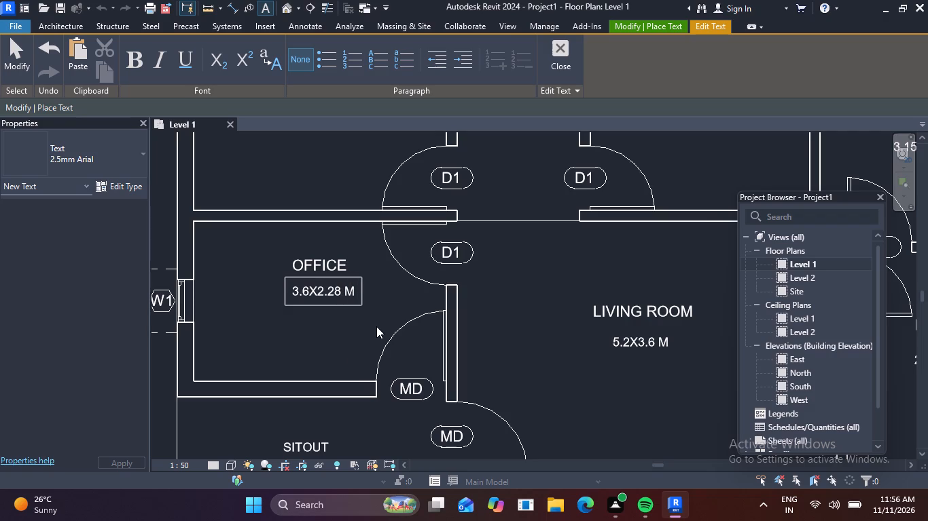
click(376, 326)
drag(252, 276, 282, 271)
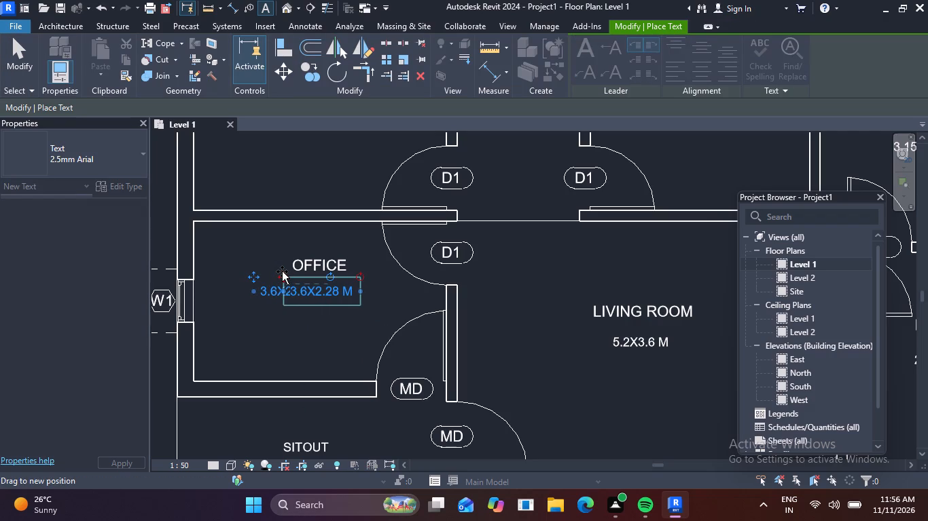
drag(282, 271, 280, 271)
Place a 1.74X1.38 M text note beneath the TOILET label next to the passage and align it under that name.
scroll(331, 289, down, 2)
middle_drag(345, 321, 342, 302)
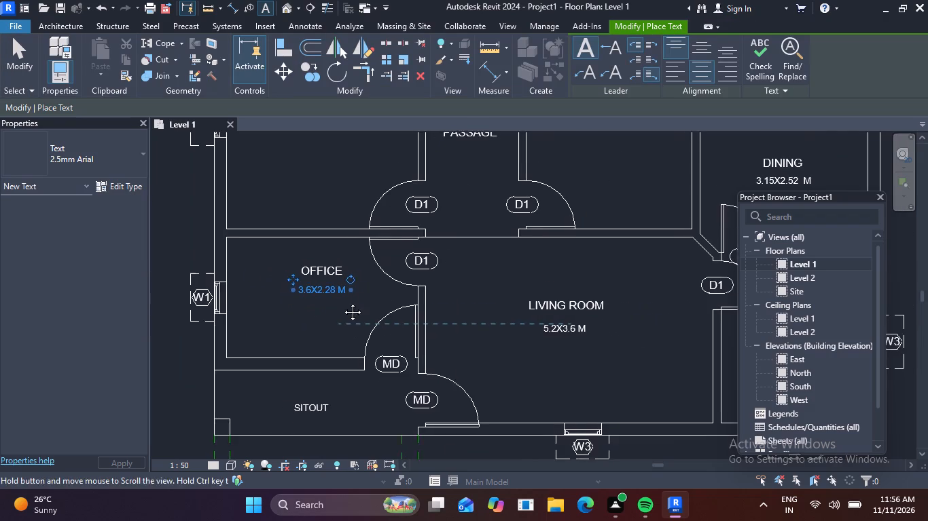
middle_drag(342, 302, 336, 265)
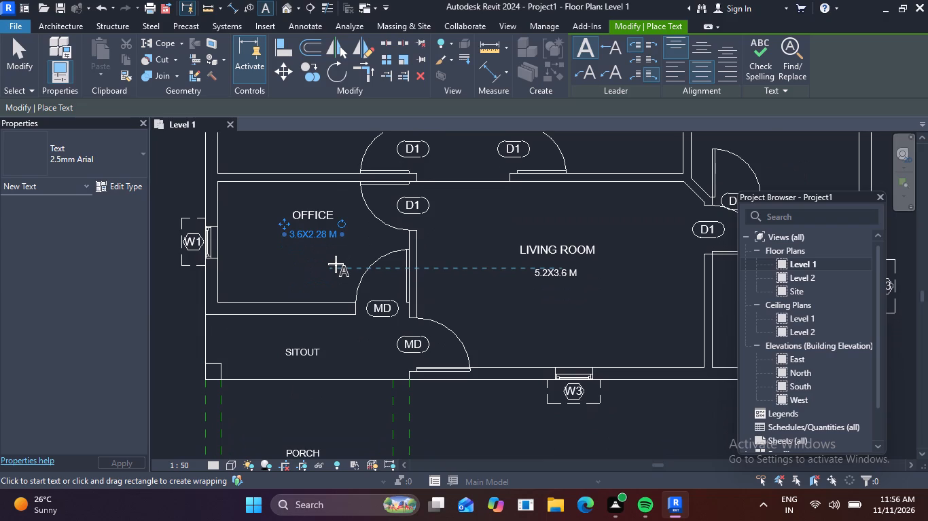
scroll(360, 254, down, 2)
middle_drag(420, 247, 403, 370)
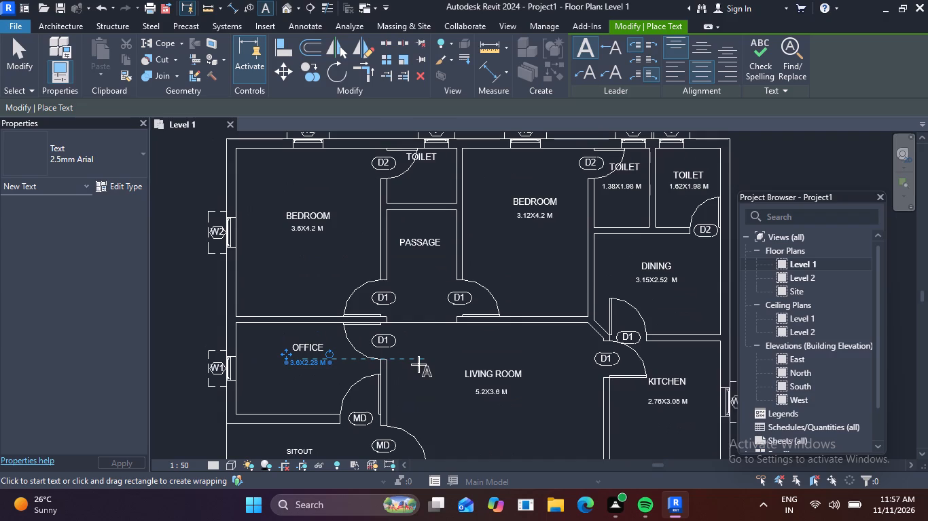
middle_drag(427, 191, 433, 228)
scroll(432, 192, up, 5)
click(397, 230)
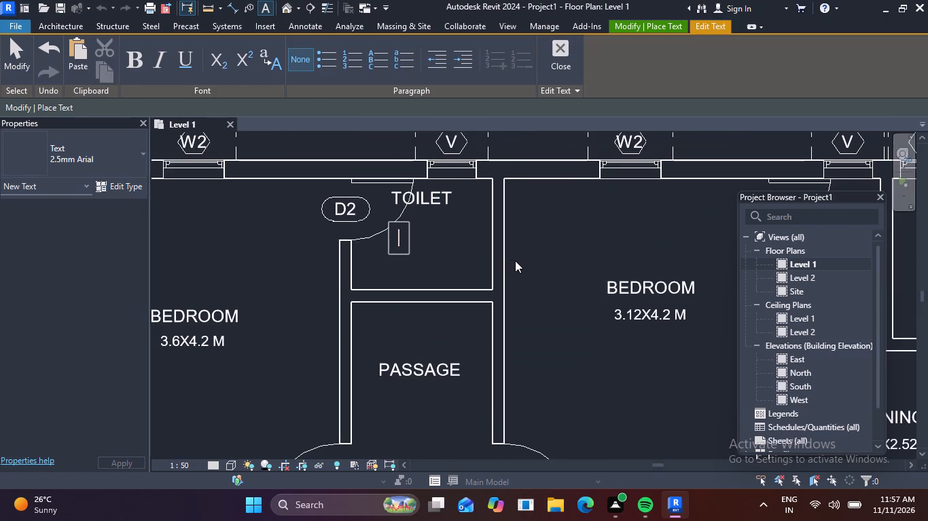
text(1.)
key(7)
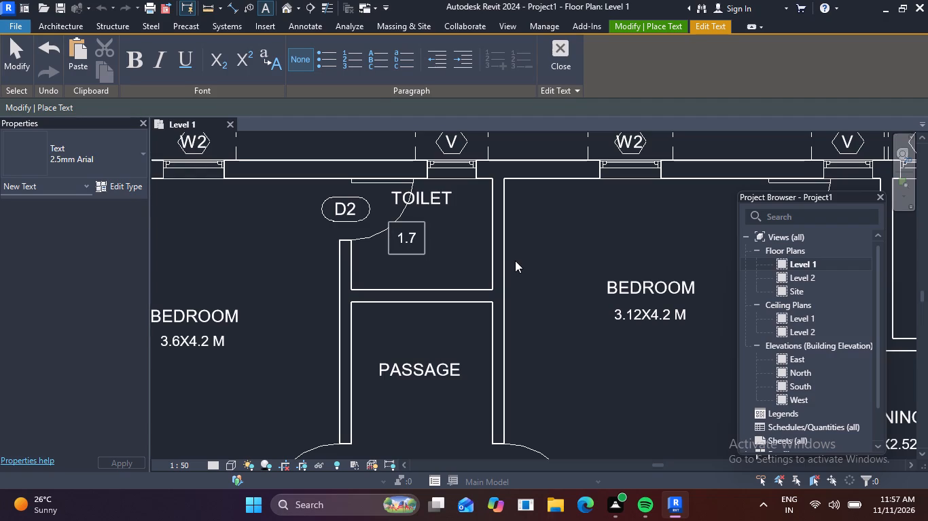
key(4)
key(x)
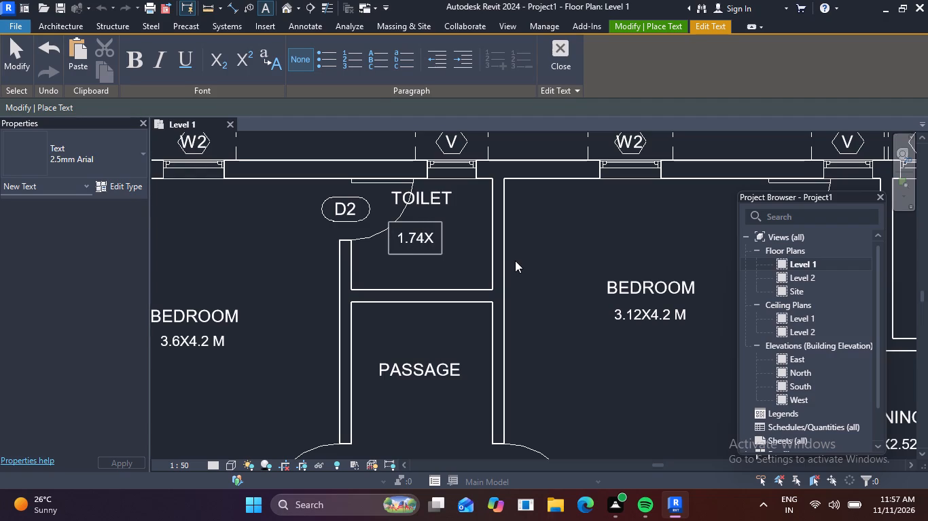
text(1.)
text(38)
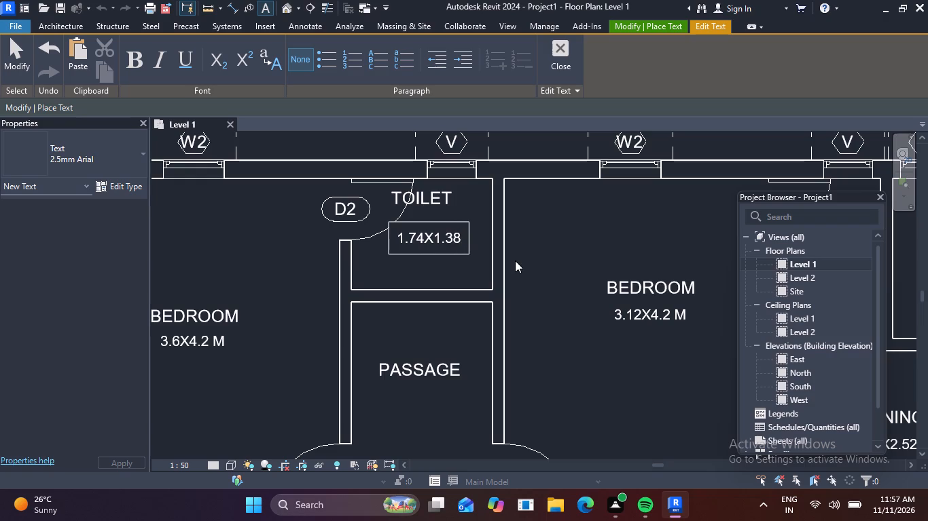
key(space)
text(M)
click(364, 242)
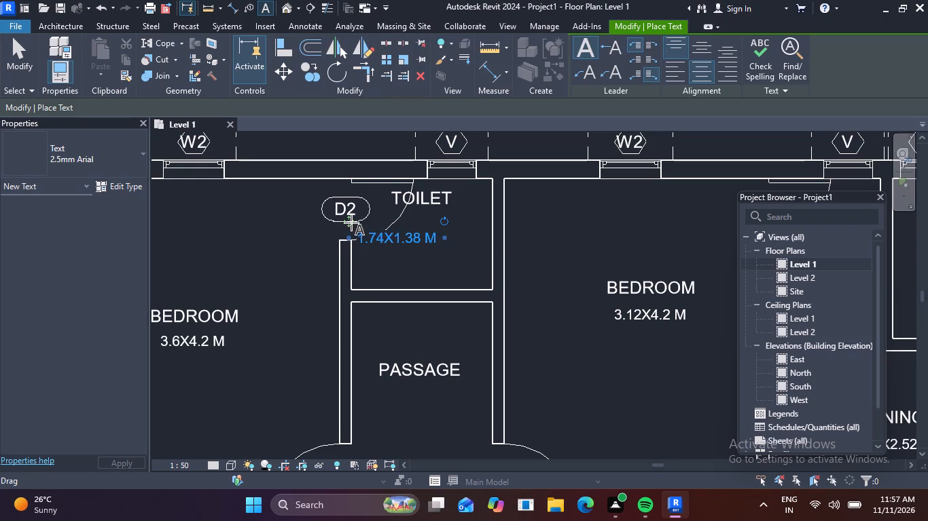
drag(351, 223, 374, 221)
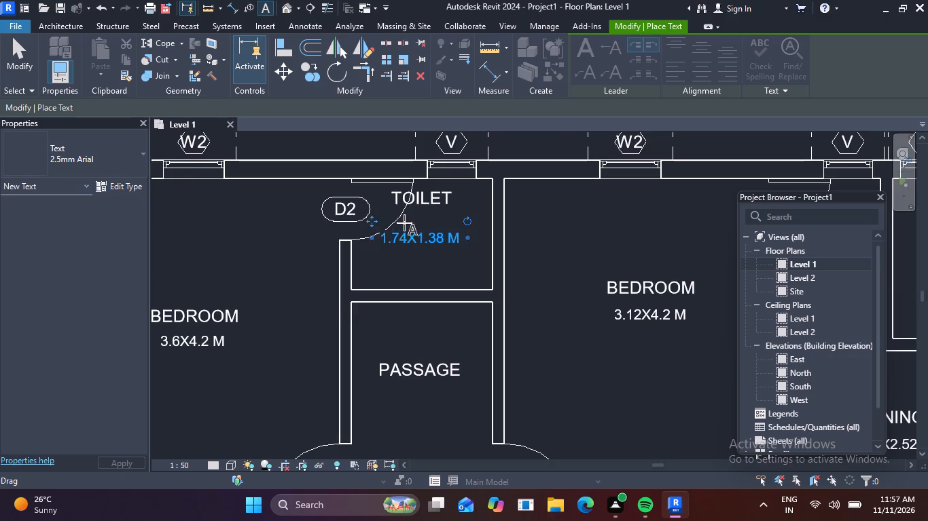
Place a 3.75X1.22 M text note beneath the SITOUT label and shift it so it is centred under that name.
scroll(404, 223, down, 4)
middle_drag(454, 301, 477, 136)
scroll(477, 136, up, 1)
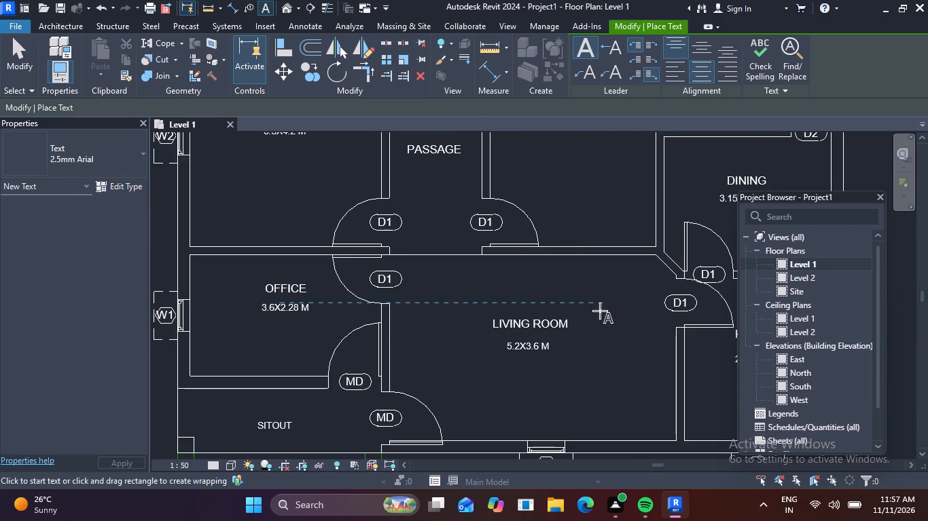
scroll(490, 335, down, 3)
middle_drag(593, 336, 554, 290)
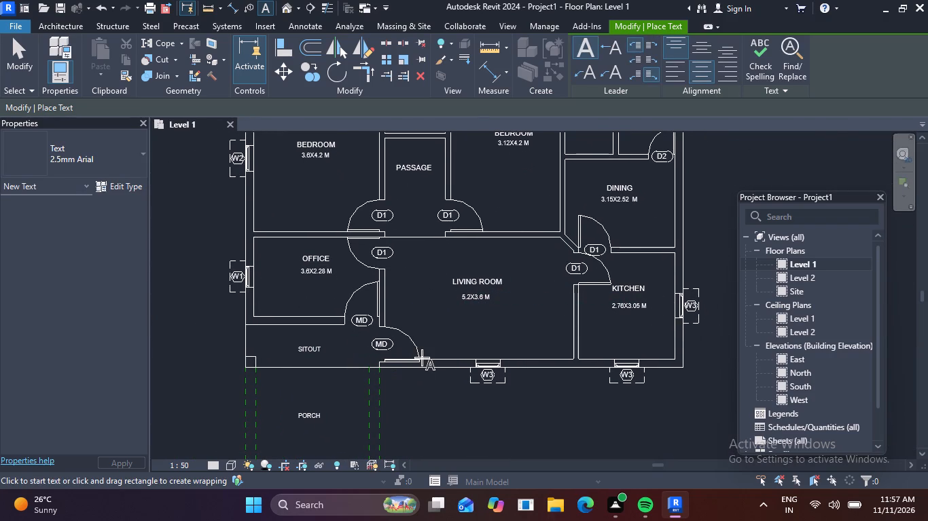
middle_drag(435, 348, 494, 247)
scroll(370, 270, up, 5)
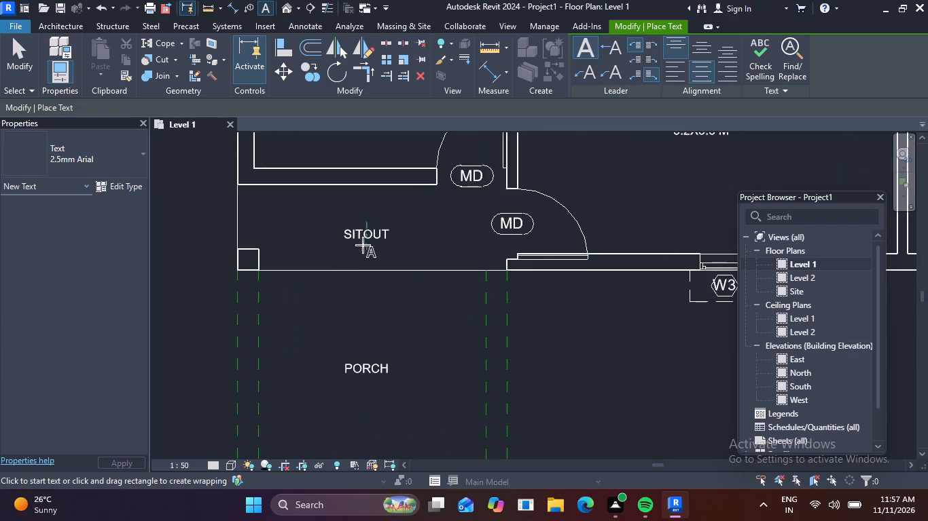
scroll(340, 253, up, 2)
click(345, 247)
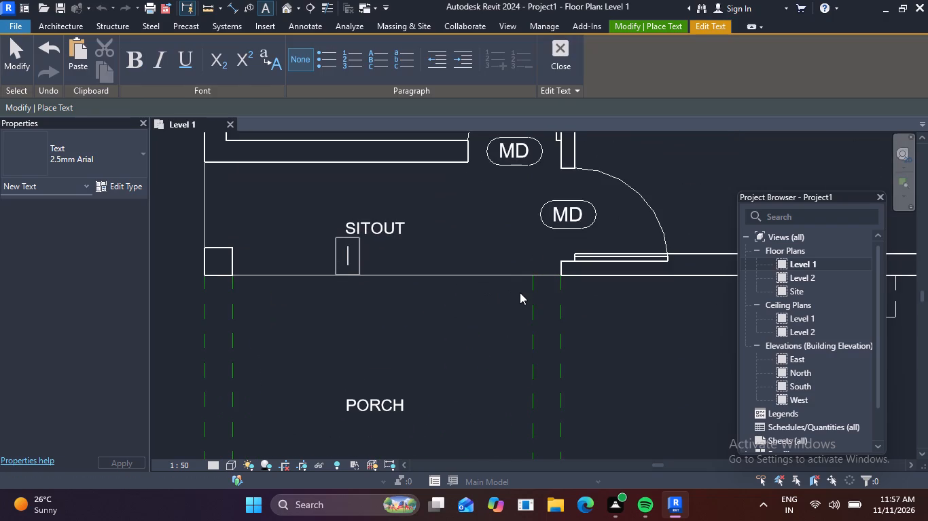
text(3.)
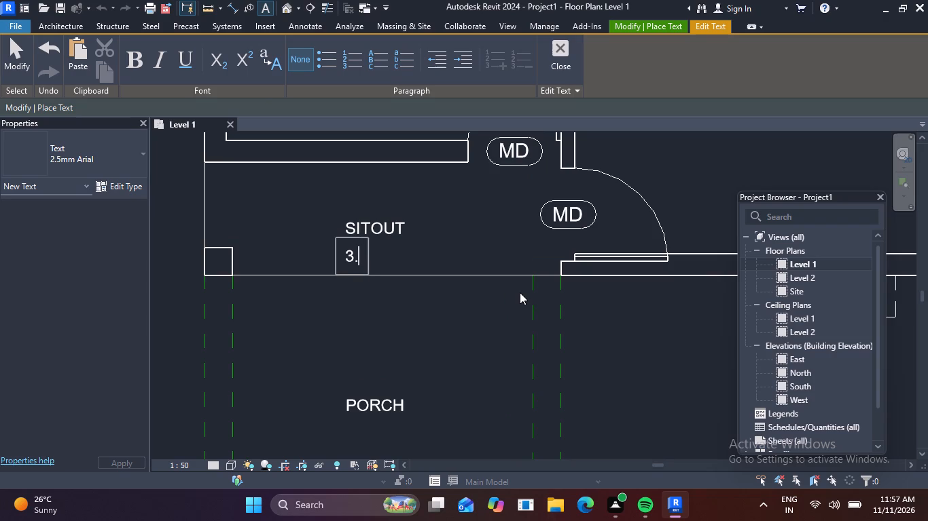
text(75)
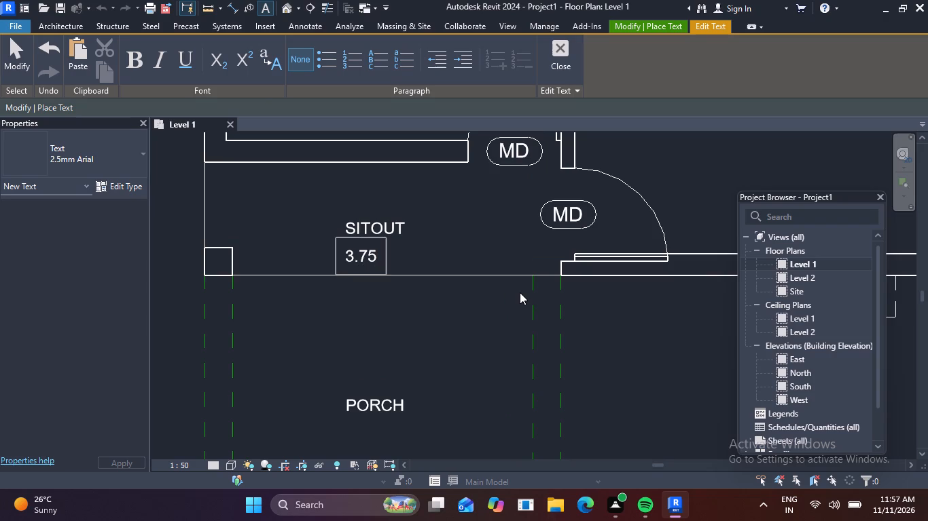
key(x)
text(1.22)
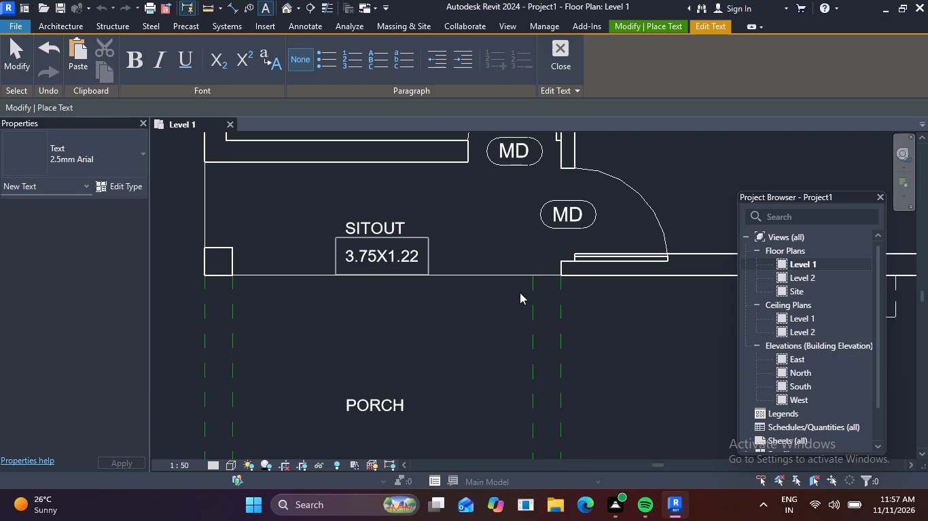
key(space)
text(M)
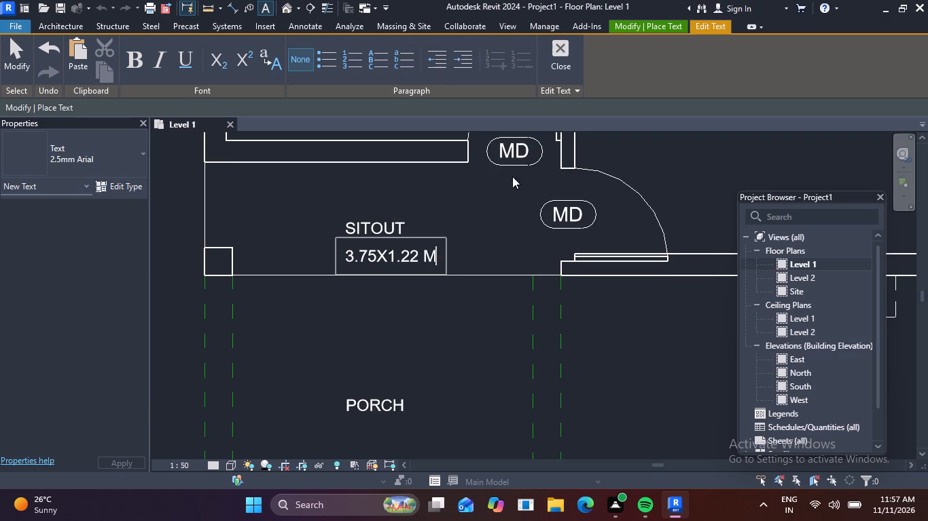
click(506, 180)
drag(286, 235, 318, 236)
Place a 3.75X3 M text note beneath the PORCH label, shift it so it is centred under that name, and end text placement.
scroll(388, 238, down, 3)
middle_drag(410, 282, 421, 235)
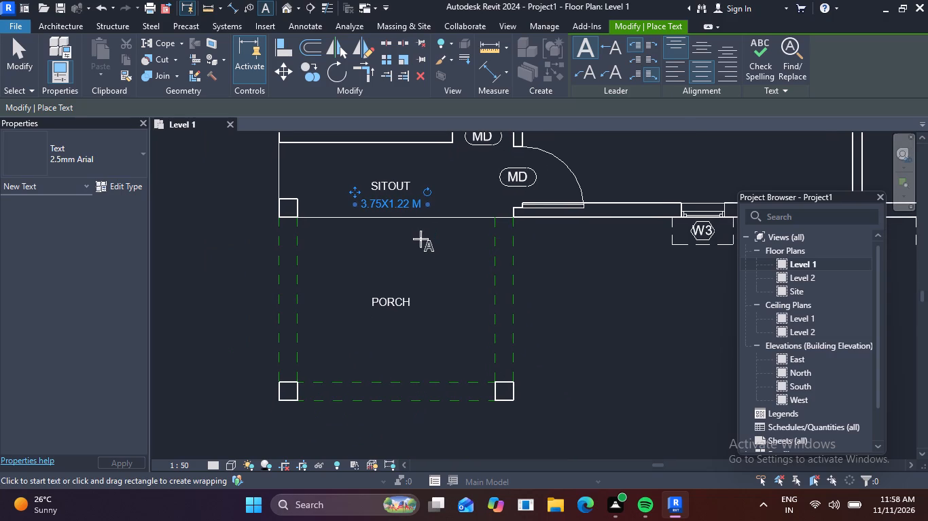
scroll(399, 339, up, 4)
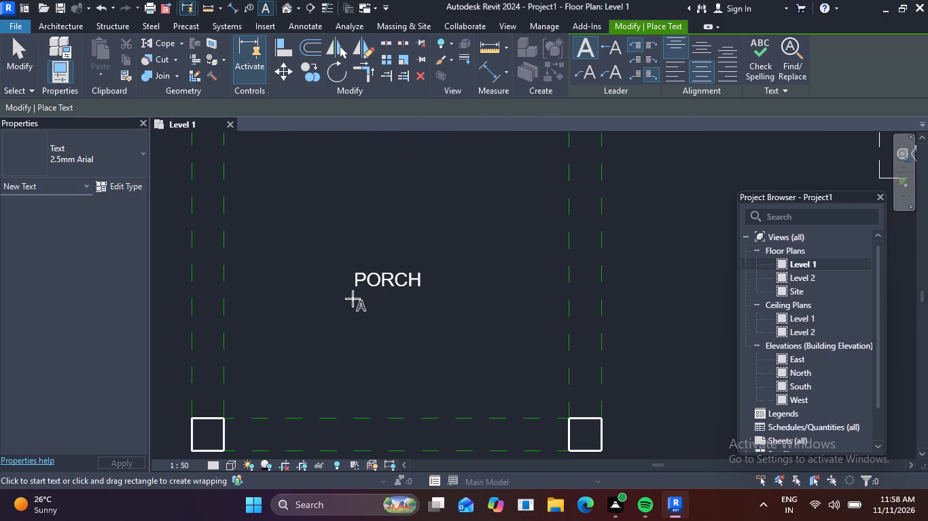
click(353, 300)
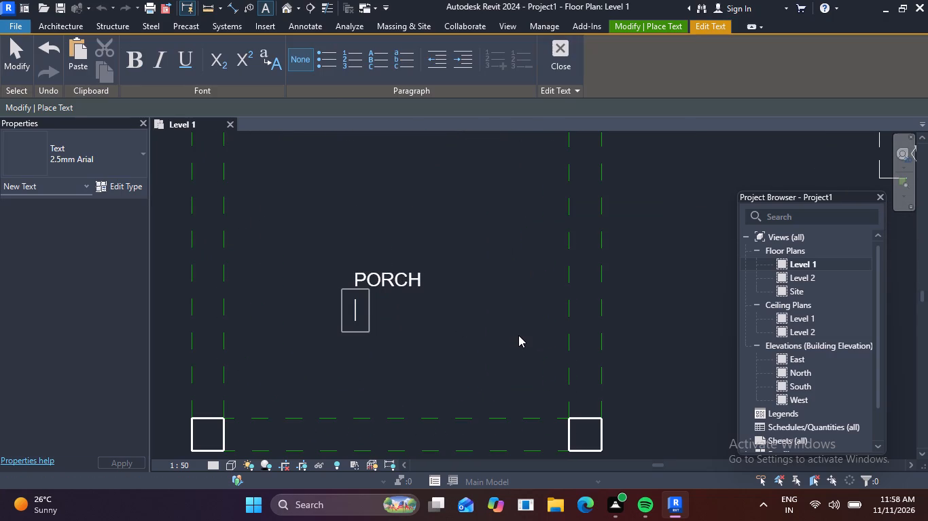
text(3.)
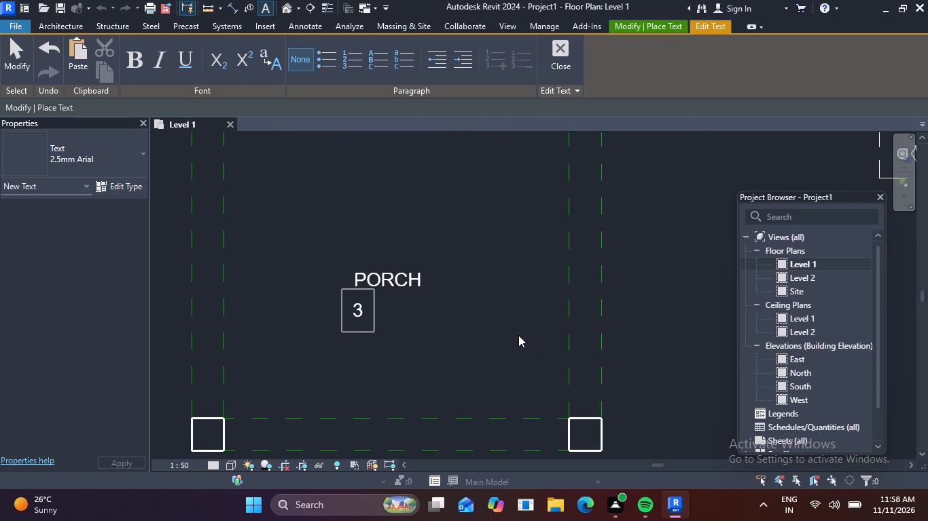
text(75)
key(x)
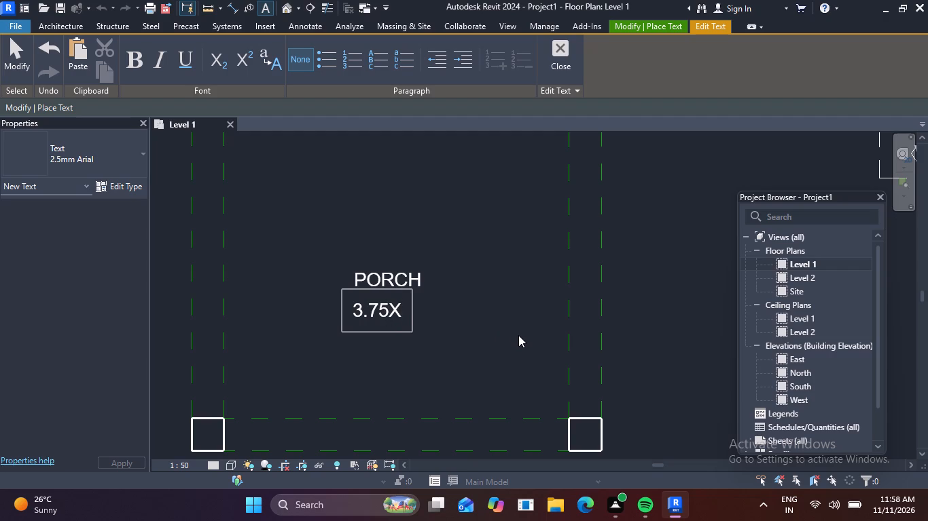
key(3)
key(space)
text(M)
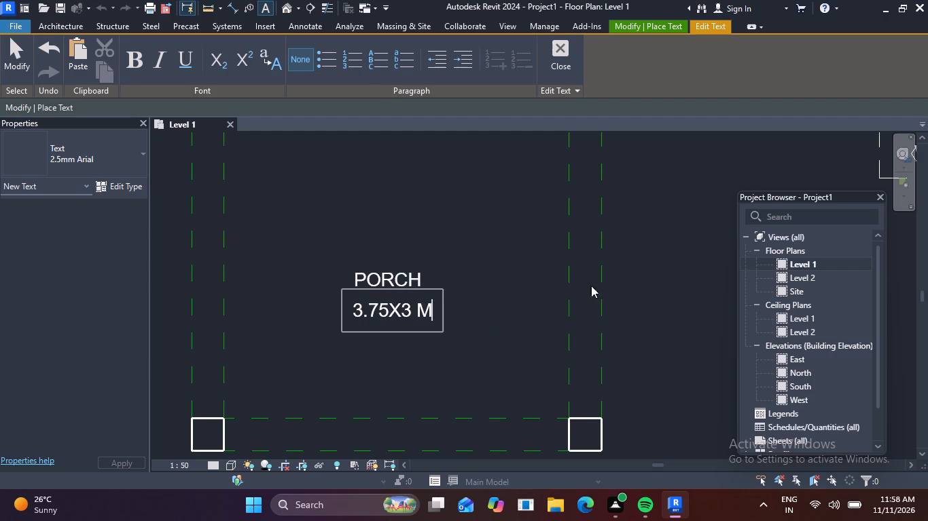
click(525, 198)
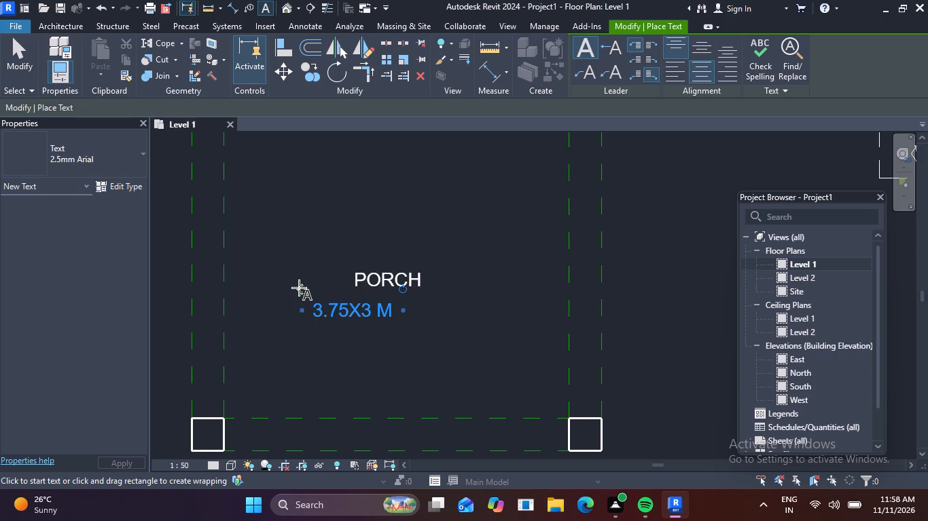
click(299, 288)
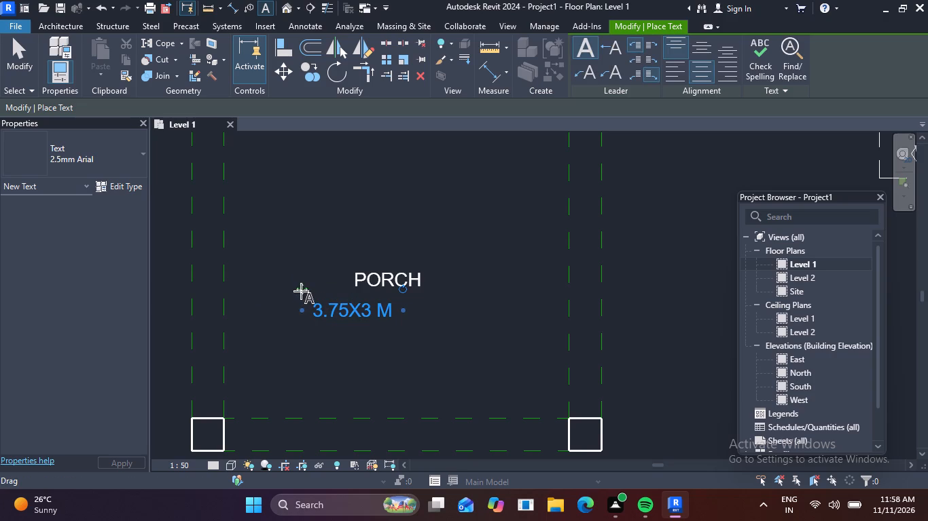
drag(301, 288, 333, 286)
key(Escape)
key(Escape)
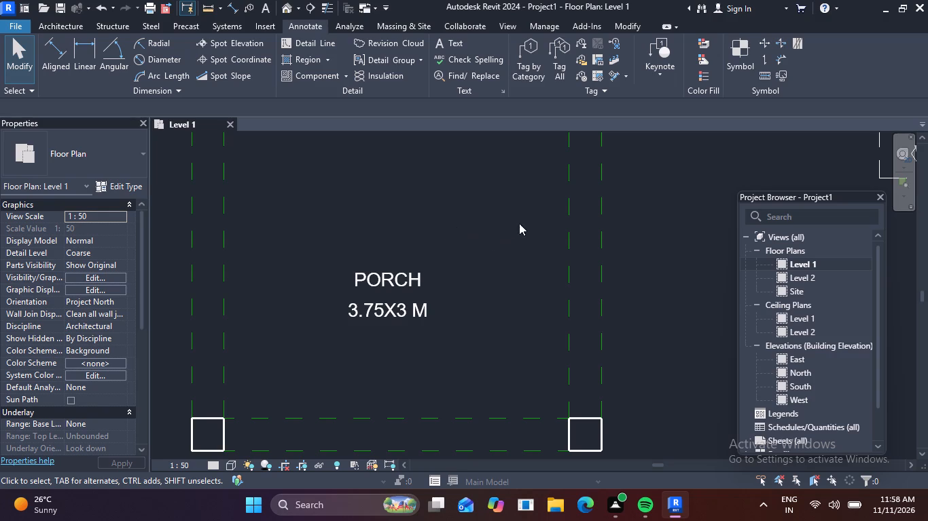
scroll(536, 221, down, 3)
middle_drag(537, 283, 519, 355)
key(Escape)
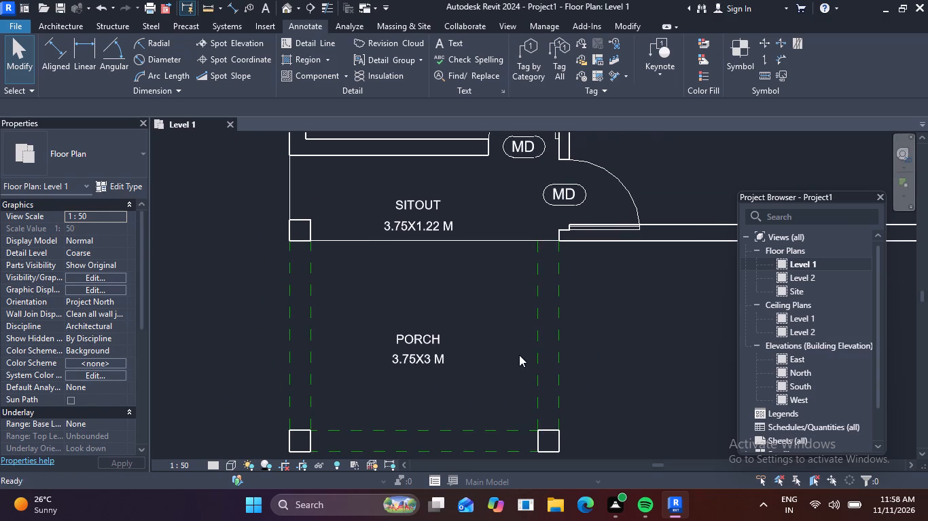
Review the whole Level 1 floor plan, checking the room names and dimension texts in every room.
scroll(519, 353, down, 2)
middle_drag(580, 340, 537, 320)
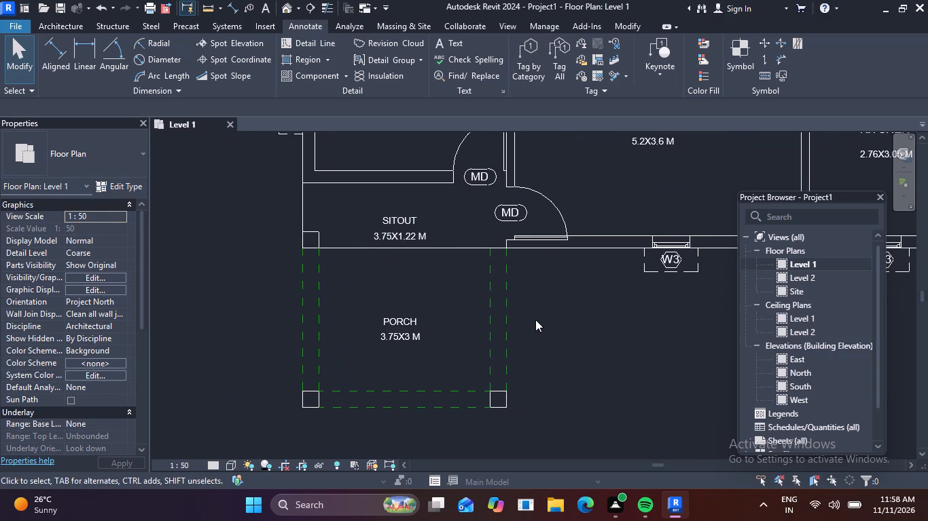
scroll(520, 284, down, 5)
middle_drag(574, 293, 537, 383)
middle_drag(591, 276, 578, 332)
scroll(560, 250, down, 1)
scroll(696, 173, up, 3)
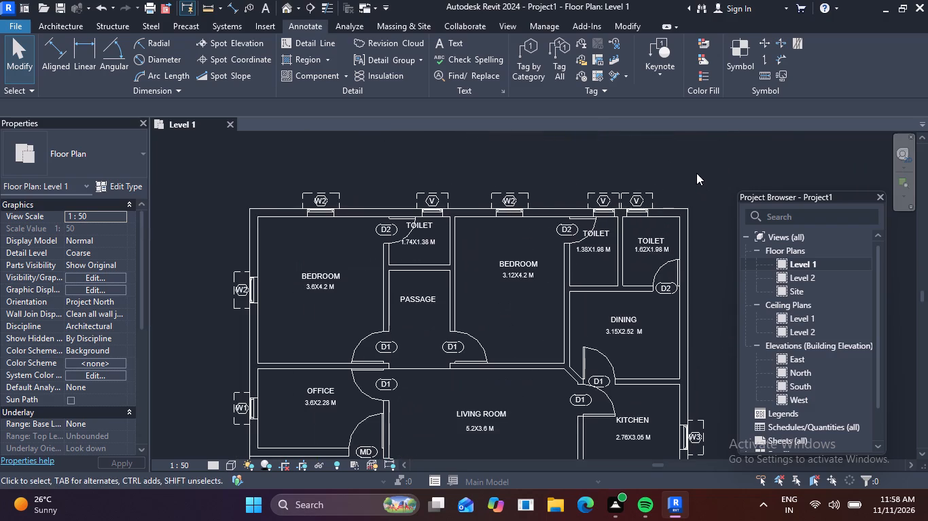
scroll(692, 182, down, 3)
middle_drag(683, 265, 660, 178)
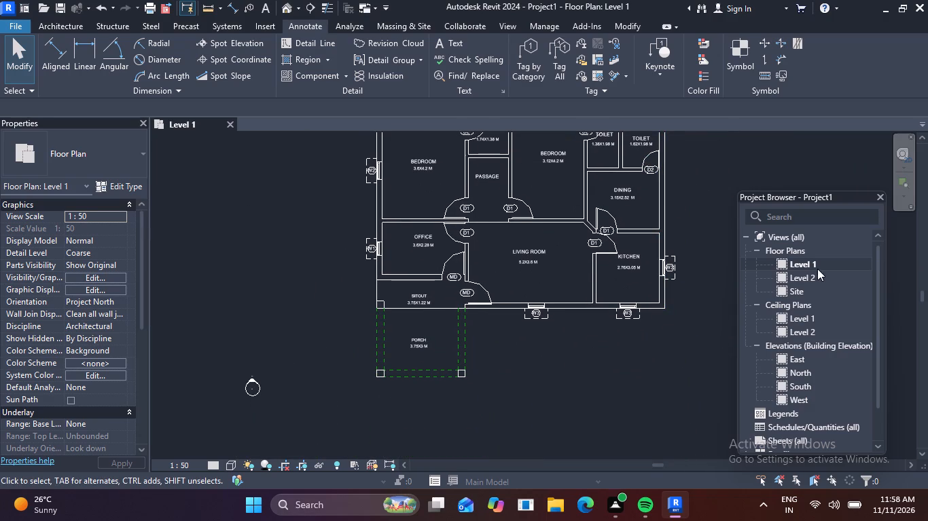
scroll(601, 202, down, 1)
middle_drag(599, 207, 601, 258)
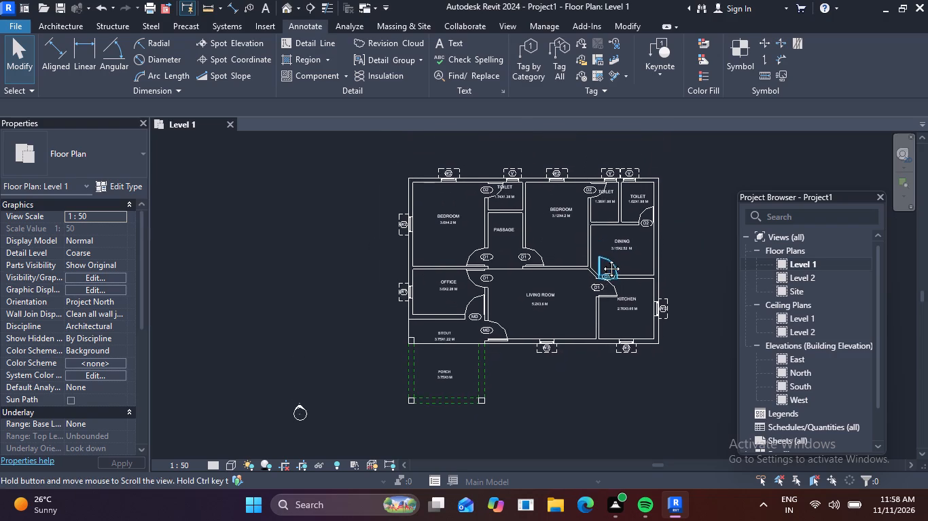
middle_drag(601, 258, 601, 269)
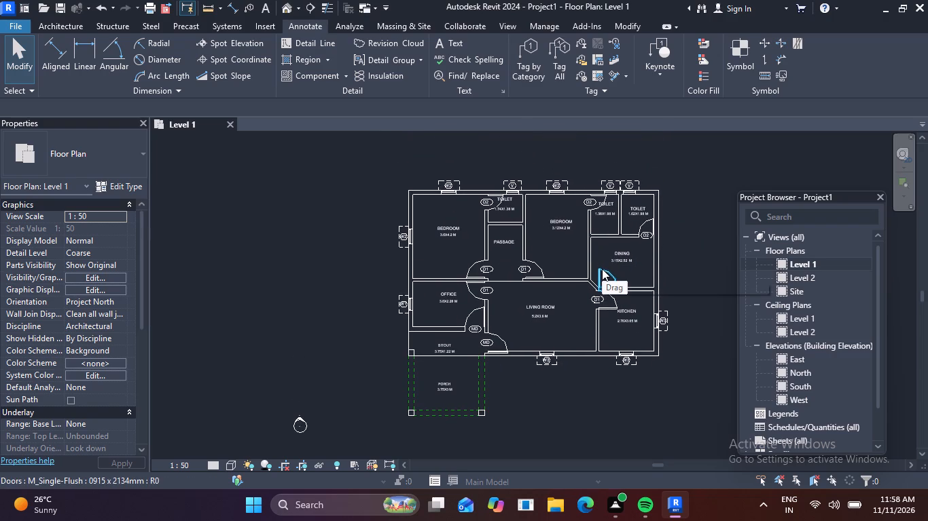
Open the default 3D view and examine the house model's walls, doors and windows from several sides.
click(288, 7)
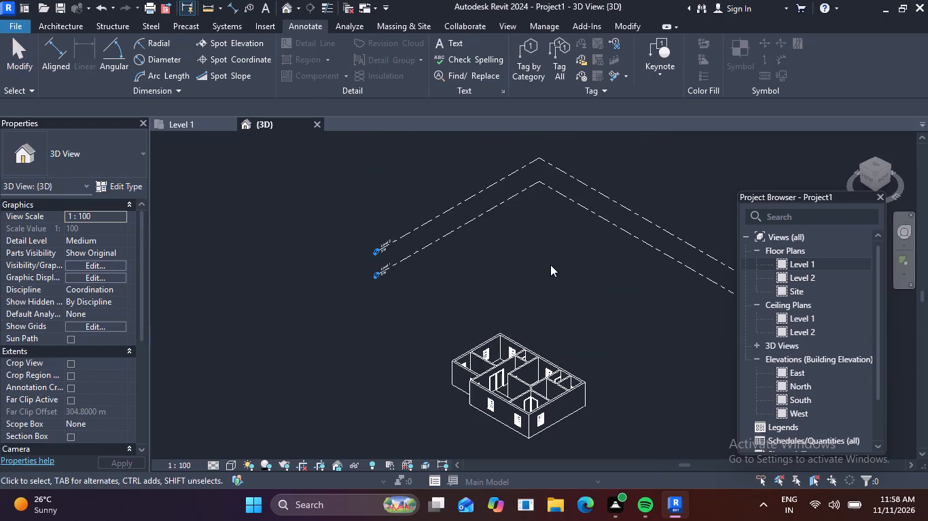
scroll(537, 437, up, 5)
middle_drag(605, 424, 593, 370)
scroll(593, 370, up, 1)
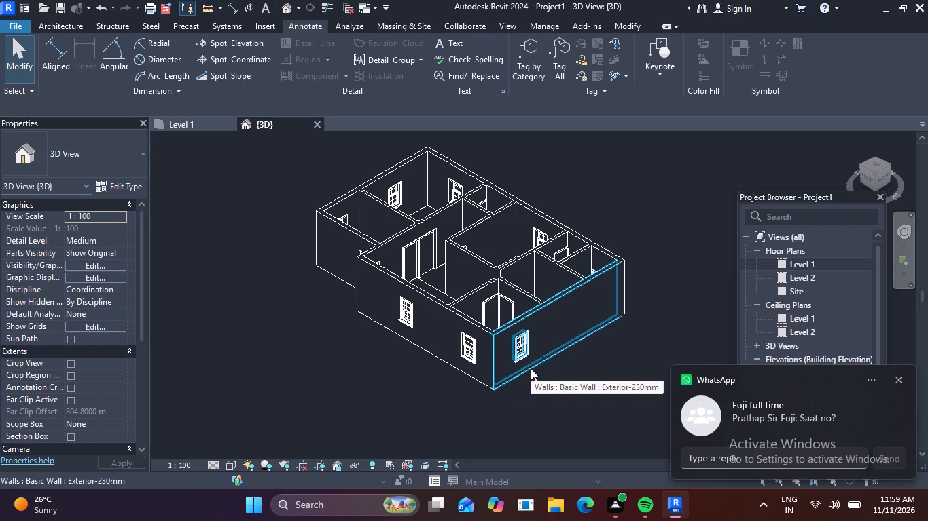
shift+middle_drag(383, 358, 429, 362)
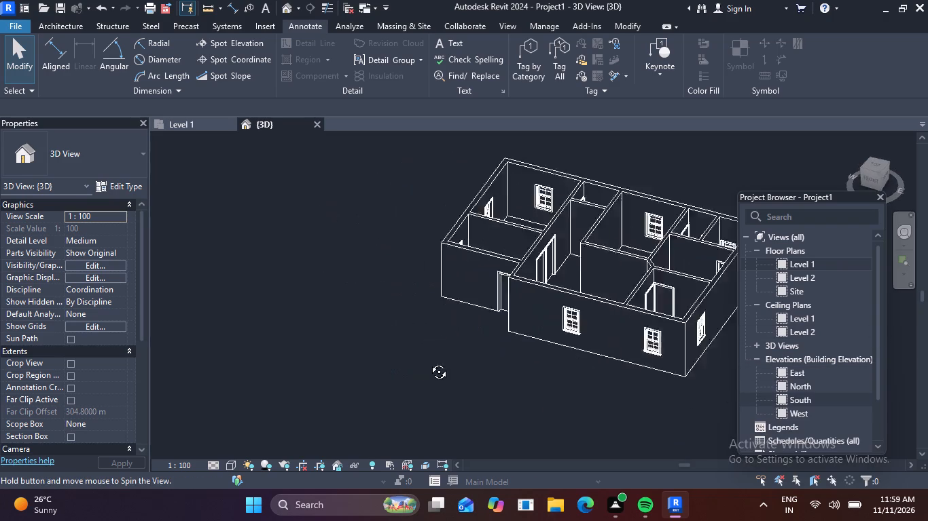
shift+middle_drag(429, 362, 508, 360)
middle_drag(575, 227, 253, 366)
shift+middle_drag(296, 341, 330, 360)
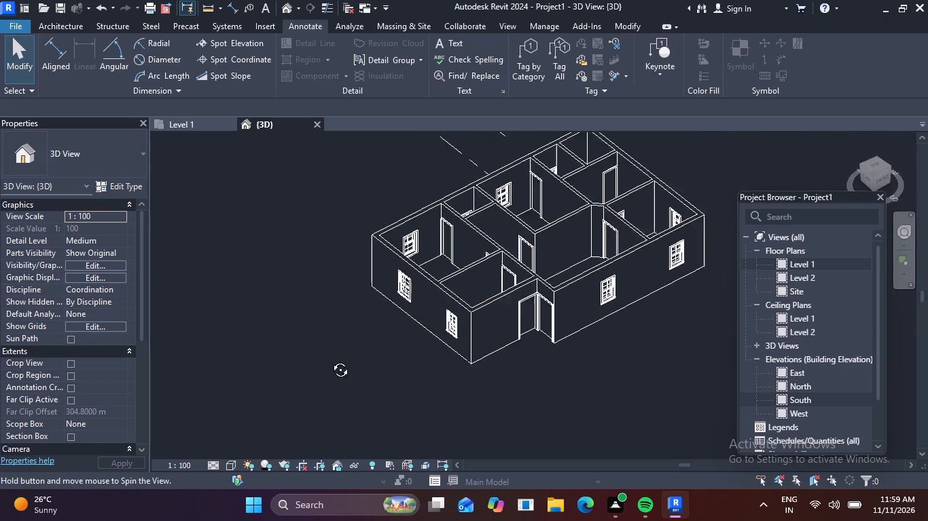
shift+middle_drag(330, 360, 393, 352)
middle_drag(391, 264, 305, 491)
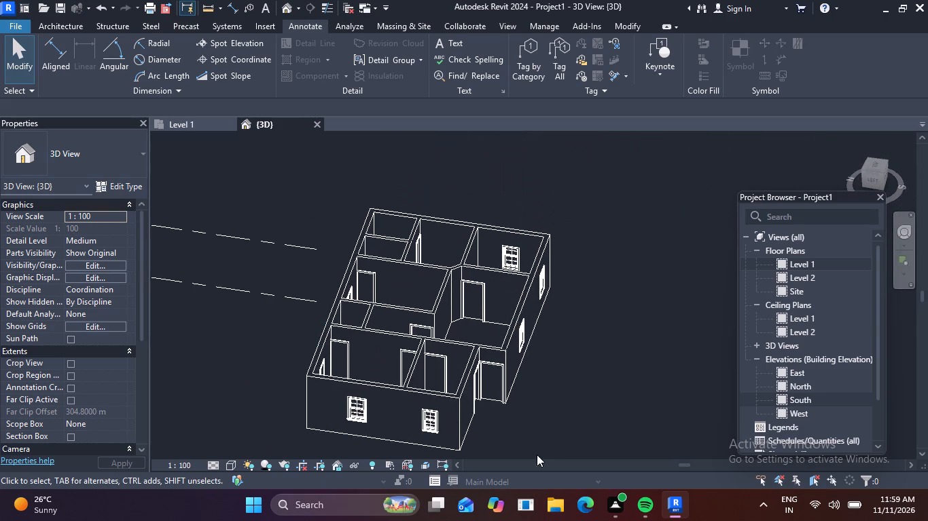
shift+middle_drag(520, 456, 448, 444)
middle_drag(463, 434, 496, 206)
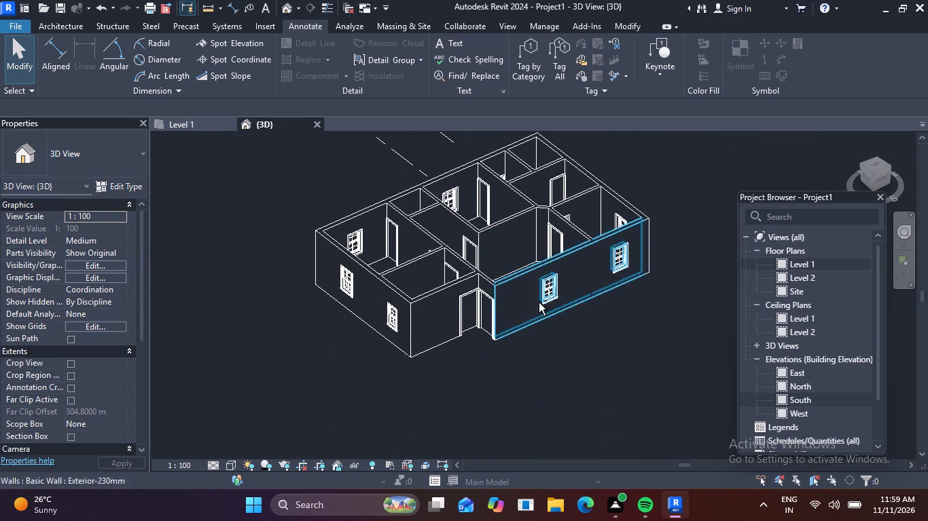
shift+middle_drag(531, 307, 473, 334)
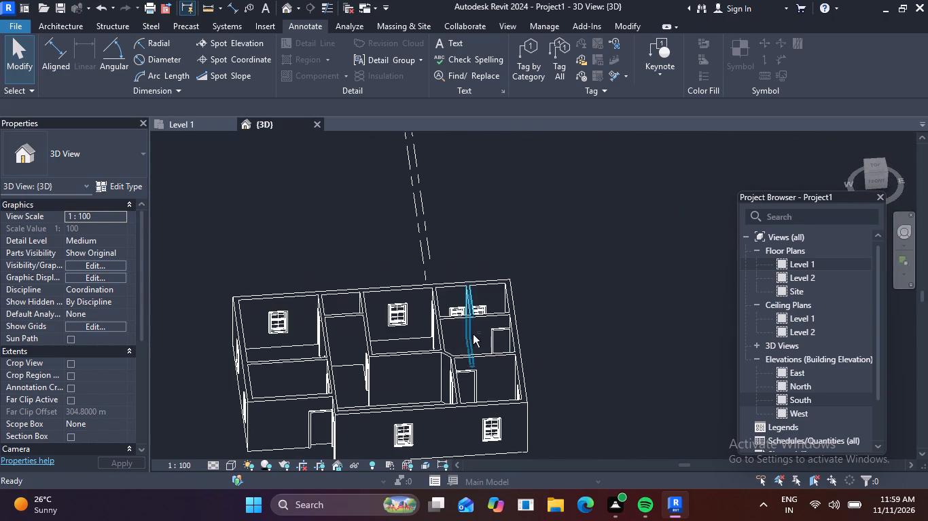
middle_drag(382, 349, 474, 199)
shift+middle_drag(441, 323, 486, 315)
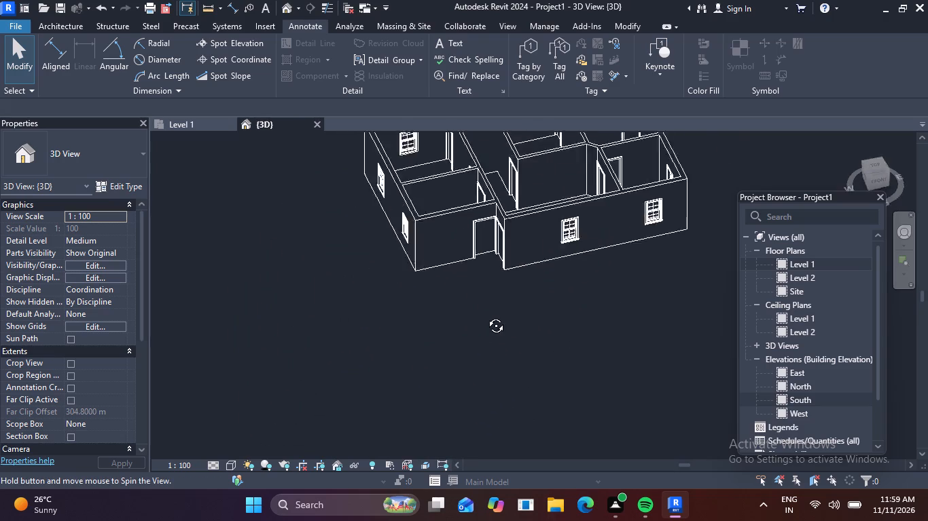
shift+middle_drag(486, 315, 537, 305)
middle_drag(526, 254, 428, 520)
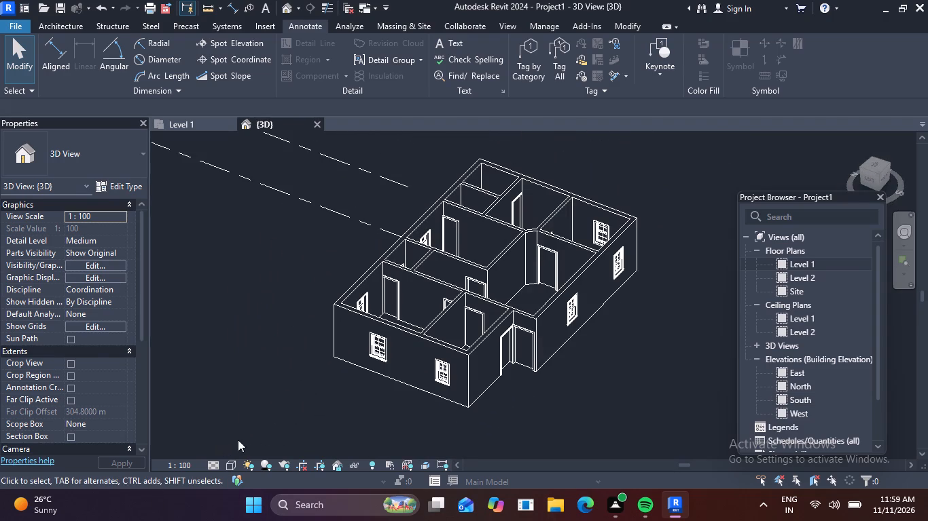
Set the 3D view's visual style to Textures.
click(231, 467)
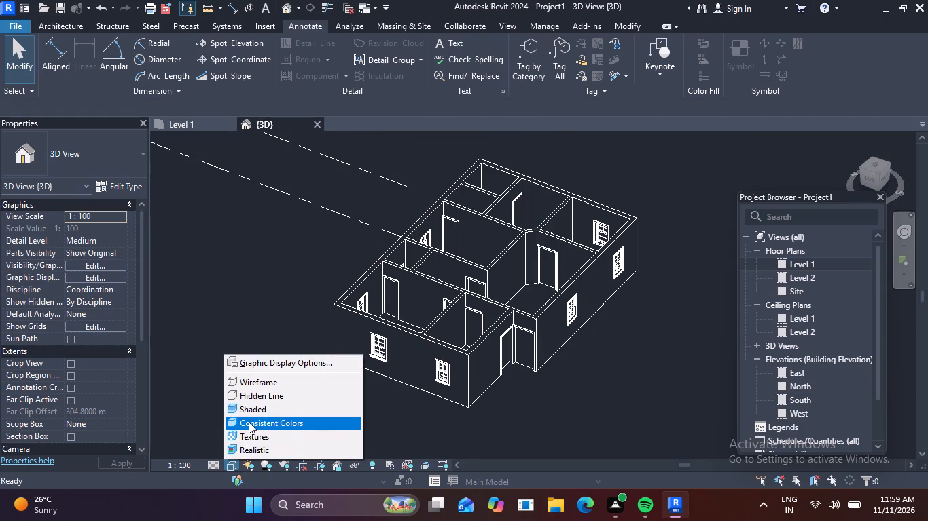
click(259, 438)
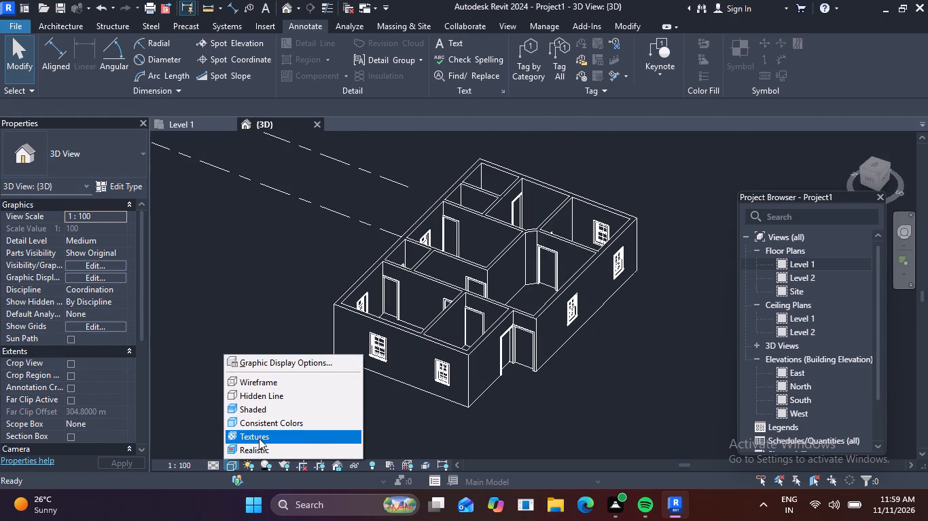
Examine the textured house model up close and as a whole, focusing on the entrance doors, windows and exterior walls.
scroll(539, 360, up, 6)
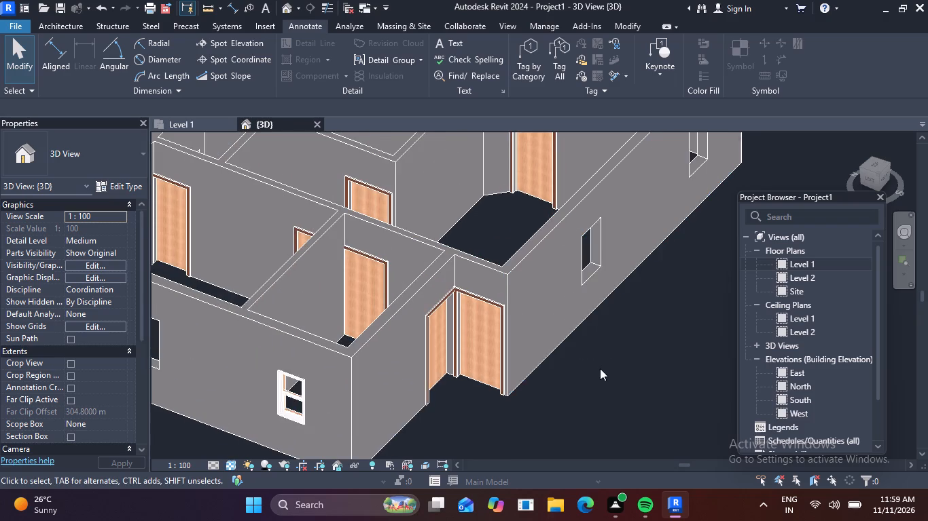
shift+middle_drag(595, 374, 571, 346)
scroll(569, 343, down, 4)
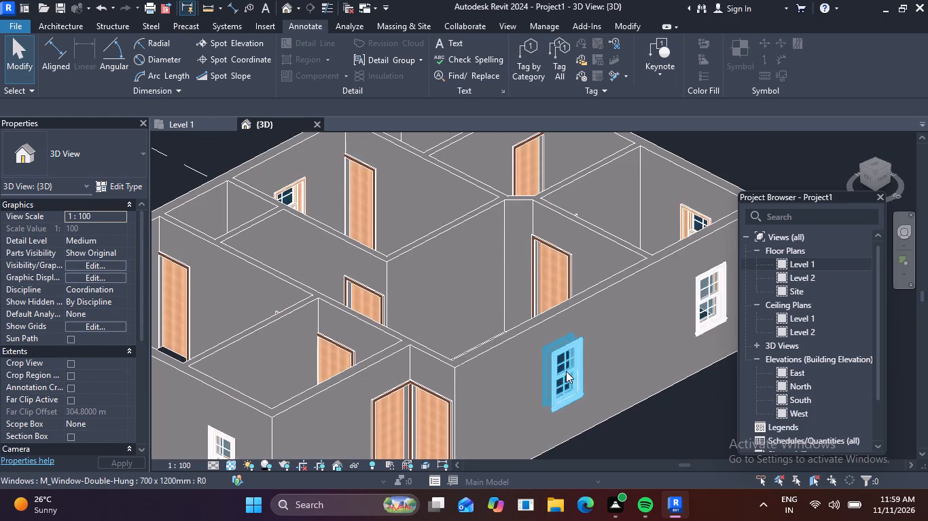
middle_drag(566, 371, 588, 288)
shift+middle_drag(582, 364, 569, 340)
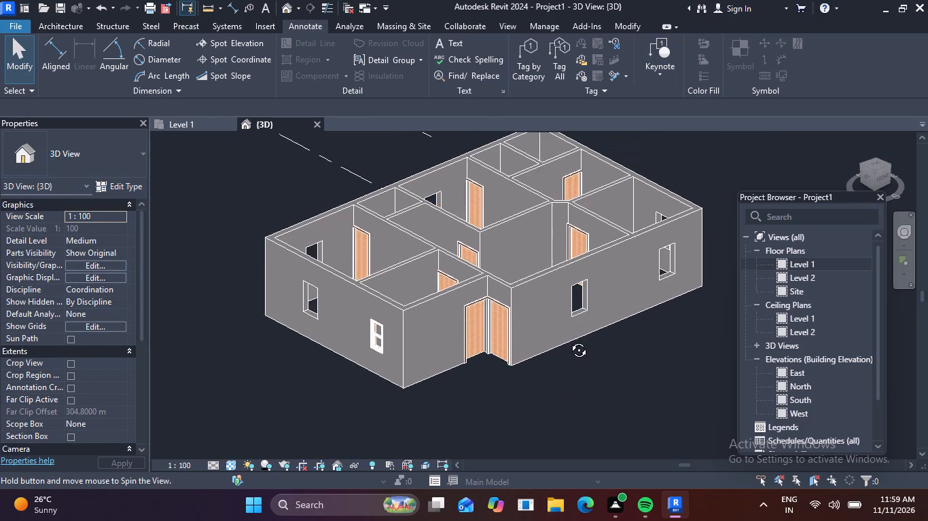
shift+middle_drag(569, 340, 565, 322)
middle_drag(610, 336, 561, 352)
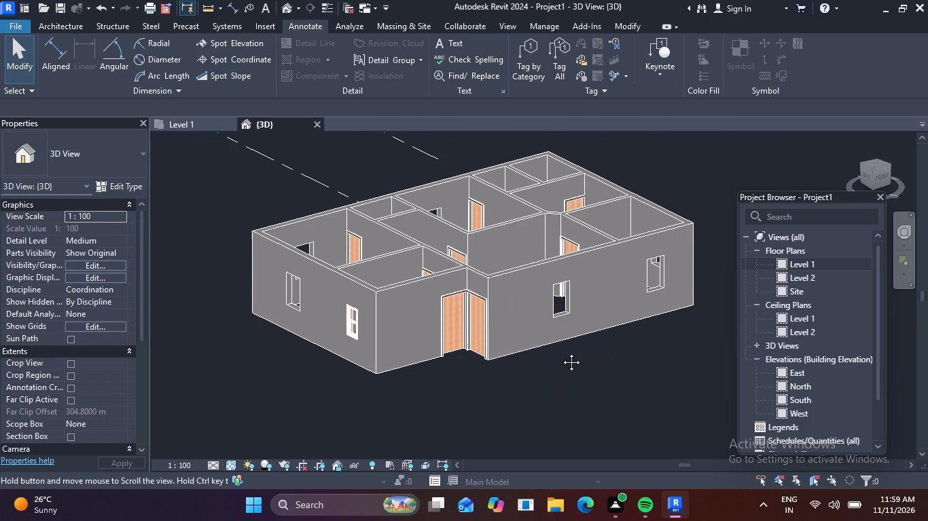
middle_drag(561, 352, 556, 355)
scroll(417, 388, up, 1)
middle_drag(417, 388, 435, 401)
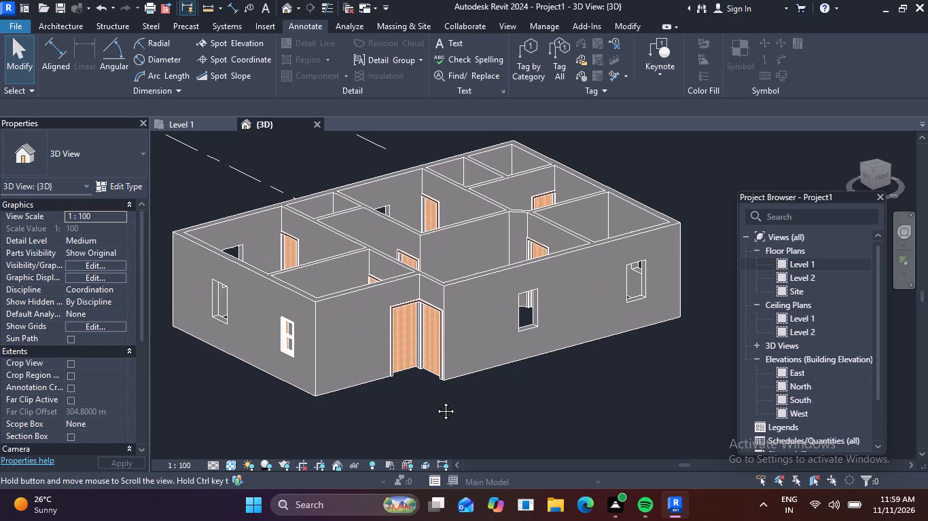
middle_drag(435, 401, 444, 417)
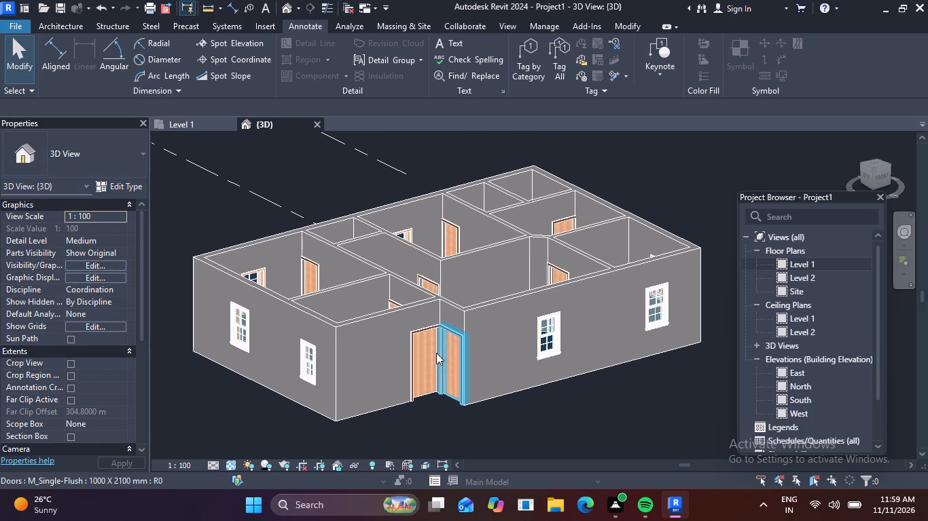
scroll(433, 350, up, 6)
middle_drag(538, 271, 531, 324)
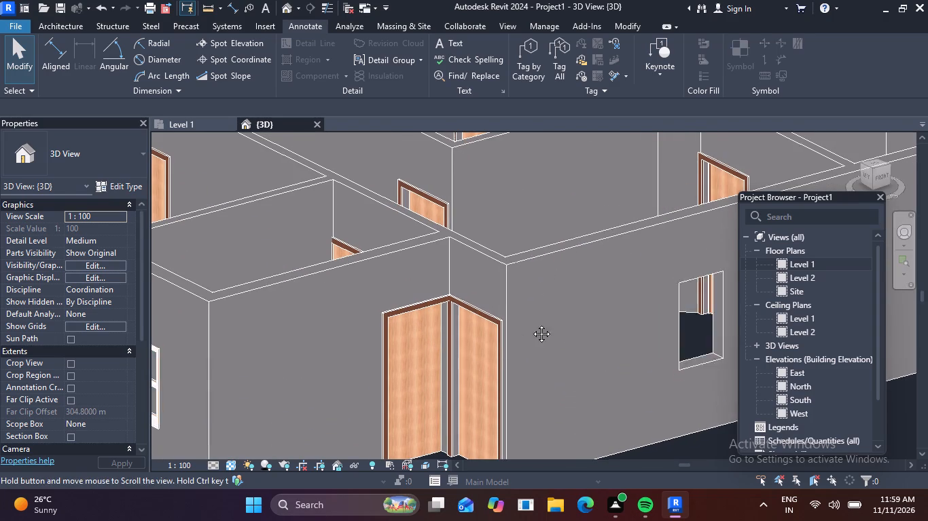
middle_drag(531, 324, 524, 410)
scroll(563, 326, down, 6)
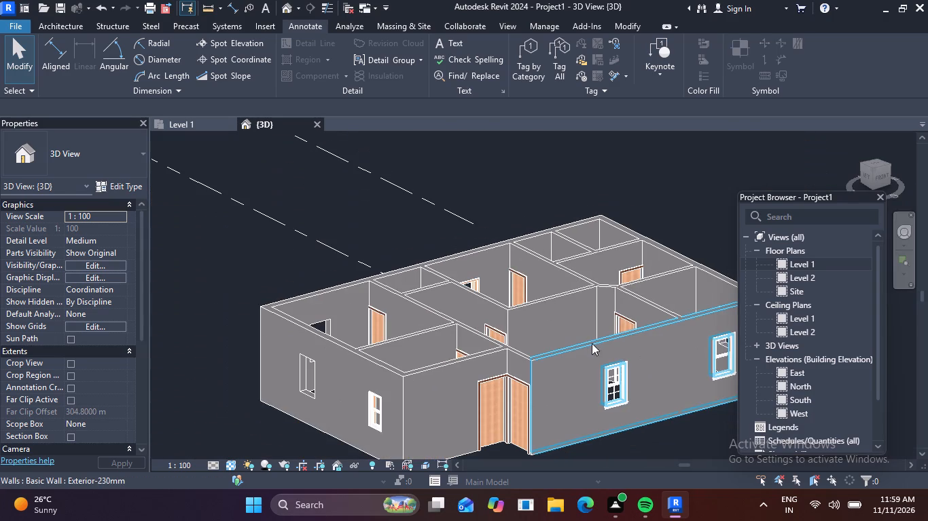
Examine the textured house model from several angles, checking the room layout, entrance doors and exterior windows.
shift+middle_drag(584, 347, 545, 357)
middle_drag(446, 394, 458, 379)
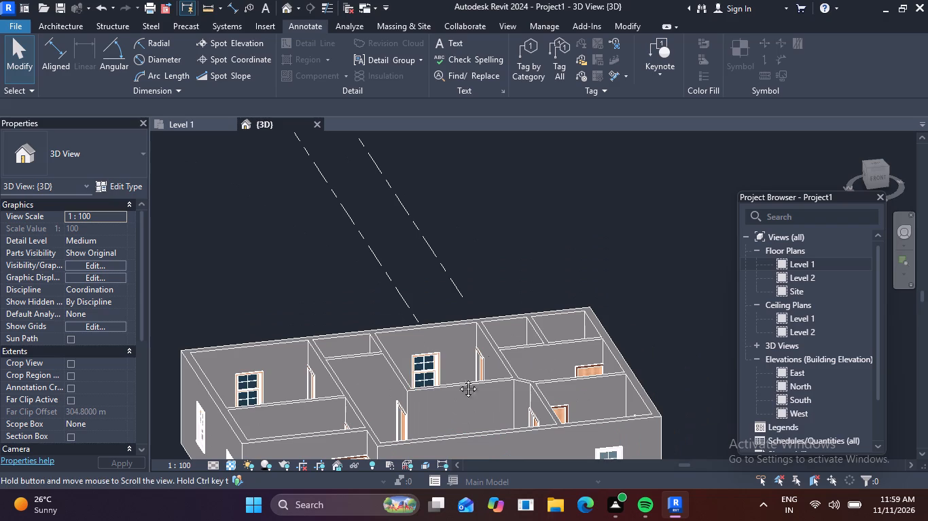
middle_drag(458, 379, 535, 280)
shift+middle_drag(376, 429, 433, 451)
middle_drag(551, 327, 368, 353)
shift+middle_drag(372, 364, 390, 376)
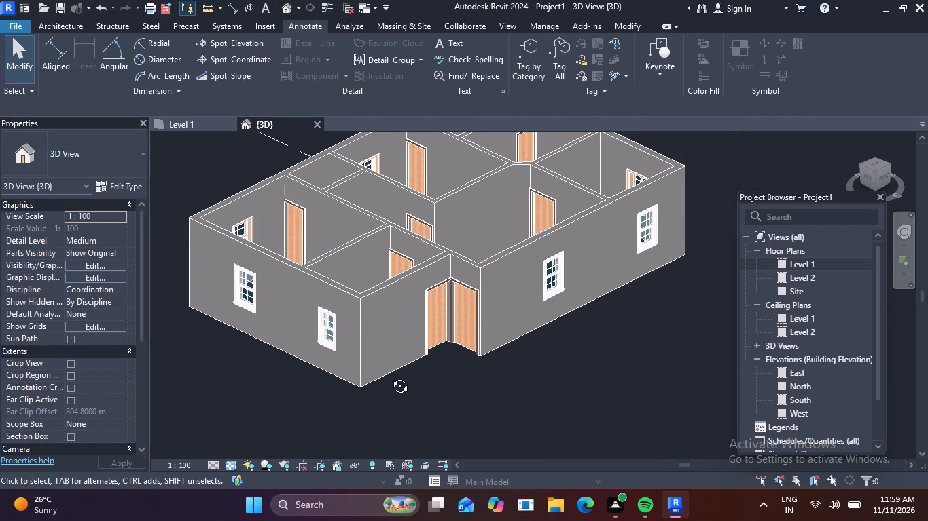
shift+middle_drag(390, 376, 399, 381)
scroll(437, 300, down, 2)
middle_drag(426, 320, 411, 349)
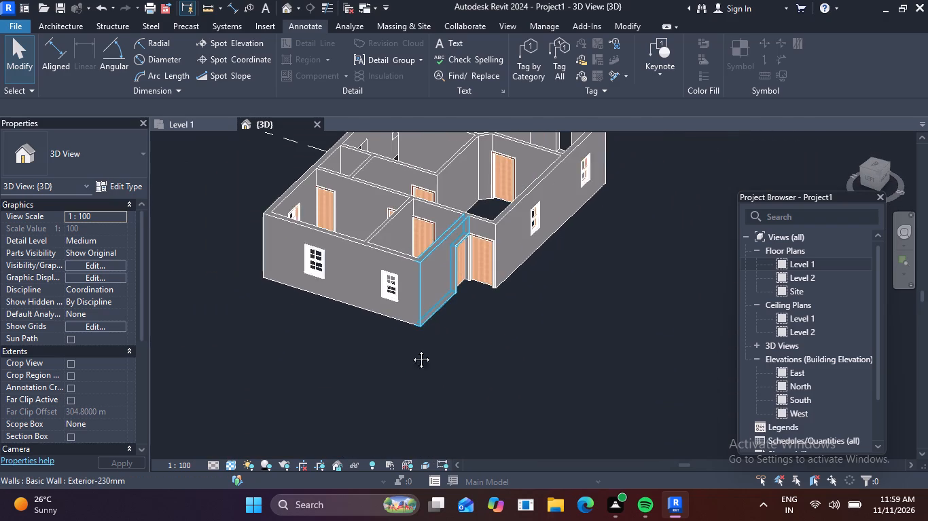
middle_drag(411, 349, 359, 430)
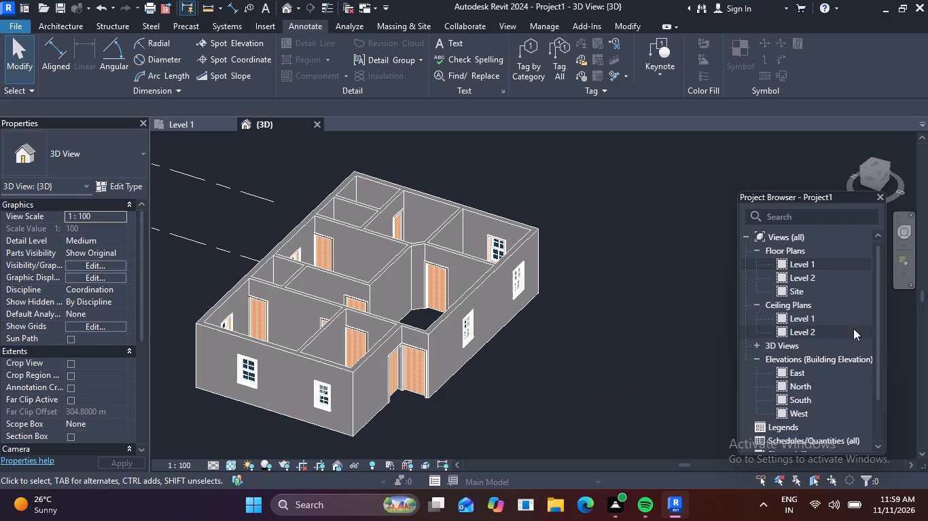
Open the Level 2 floor plan and view the underlay outline of the house walls up close.
double_click(780, 271)
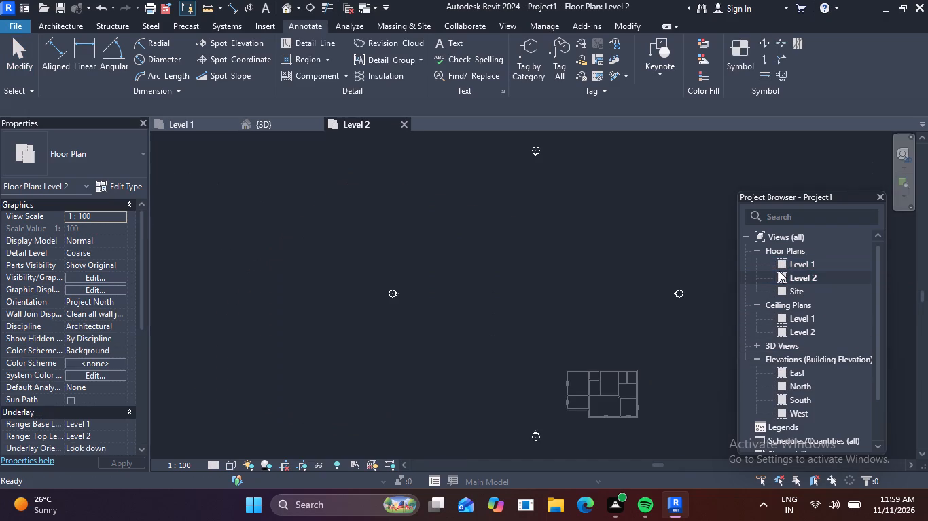
scroll(588, 363, down, 2)
middle_drag(586, 379, 435, 332)
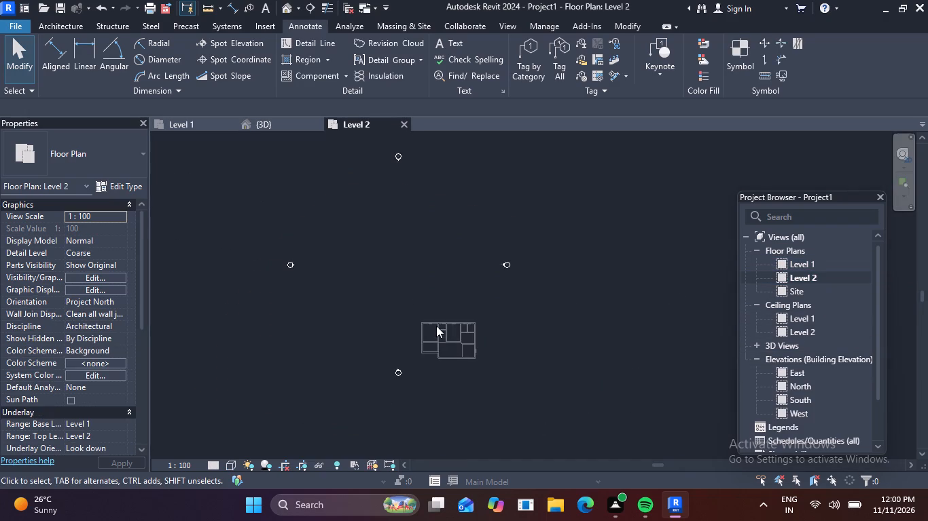
scroll(437, 322, up, 11)
middle_drag(451, 345, 428, 294)
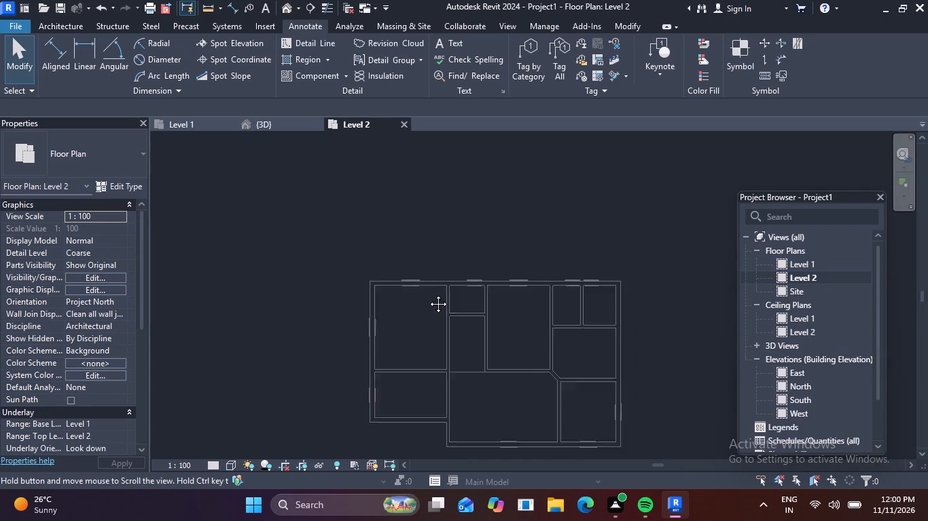
middle_drag(428, 294, 418, 242)
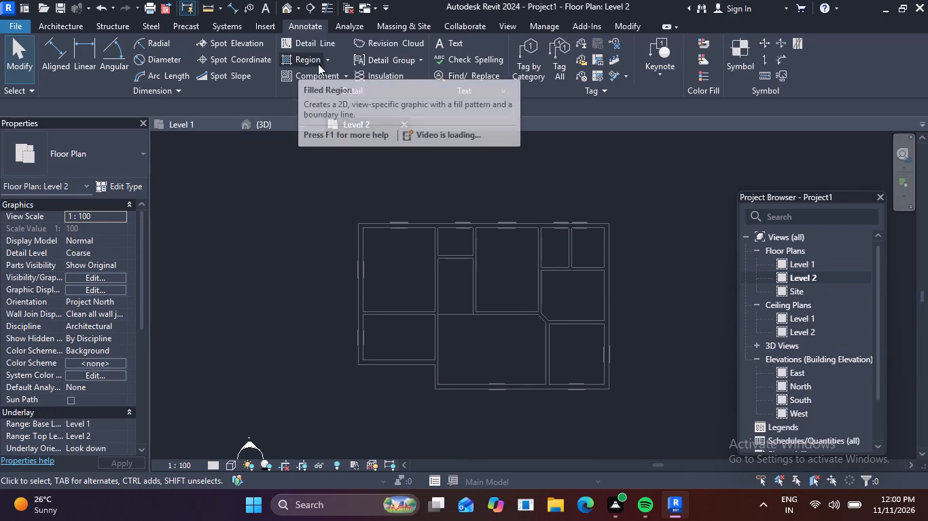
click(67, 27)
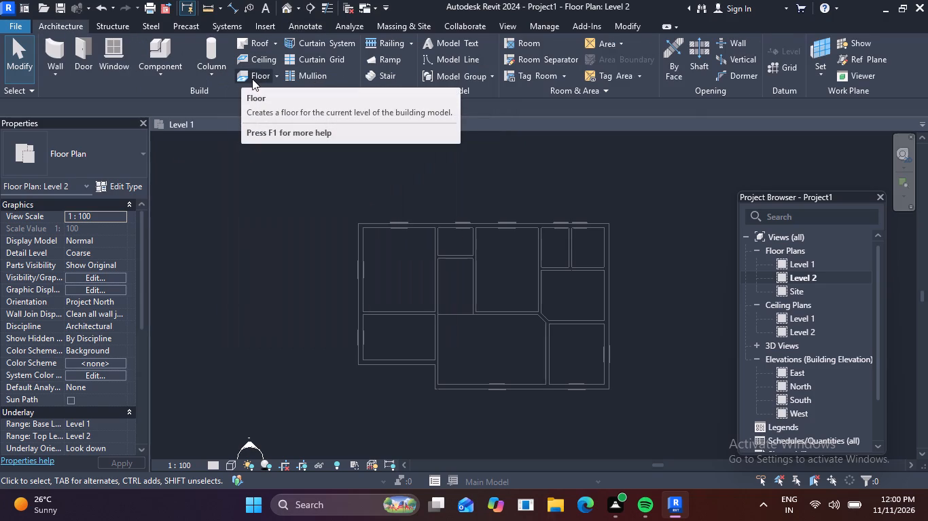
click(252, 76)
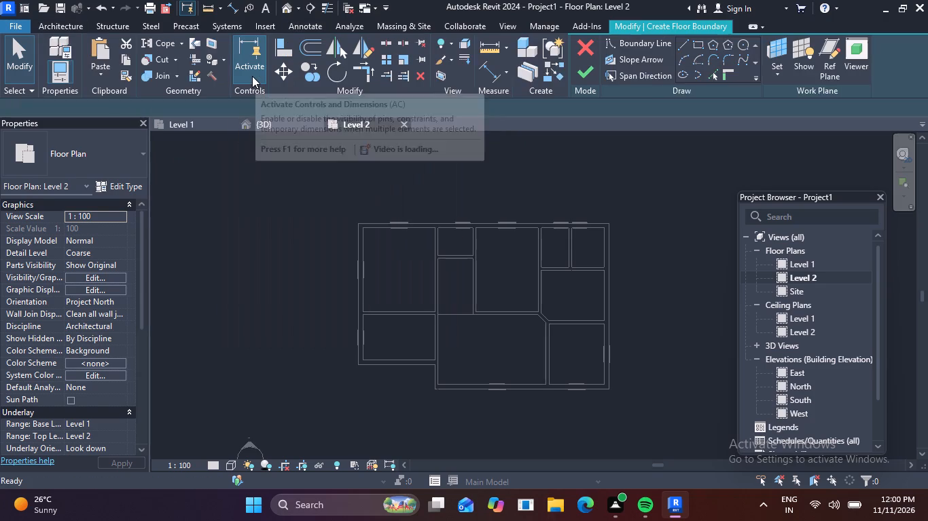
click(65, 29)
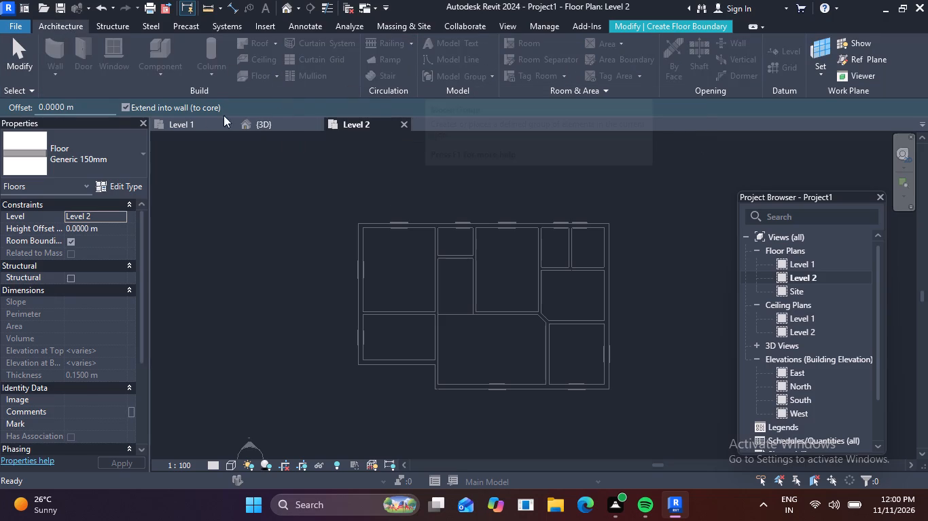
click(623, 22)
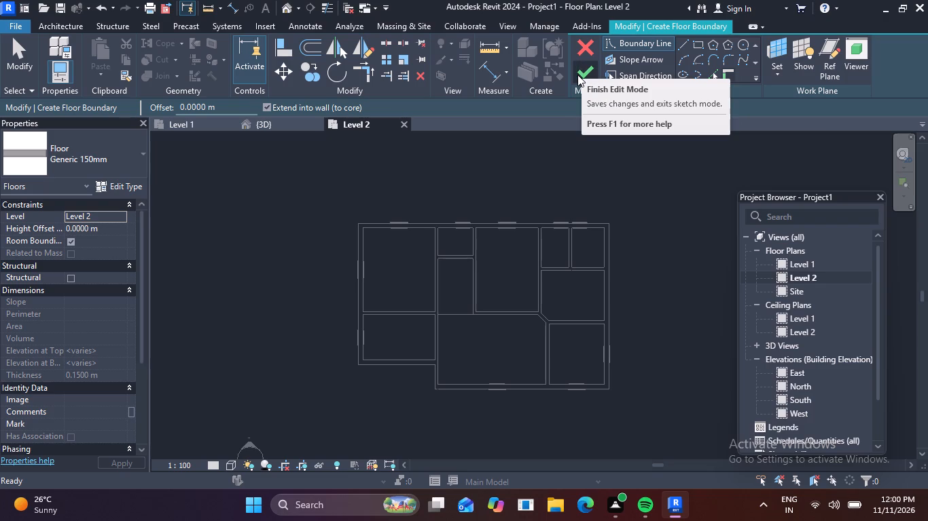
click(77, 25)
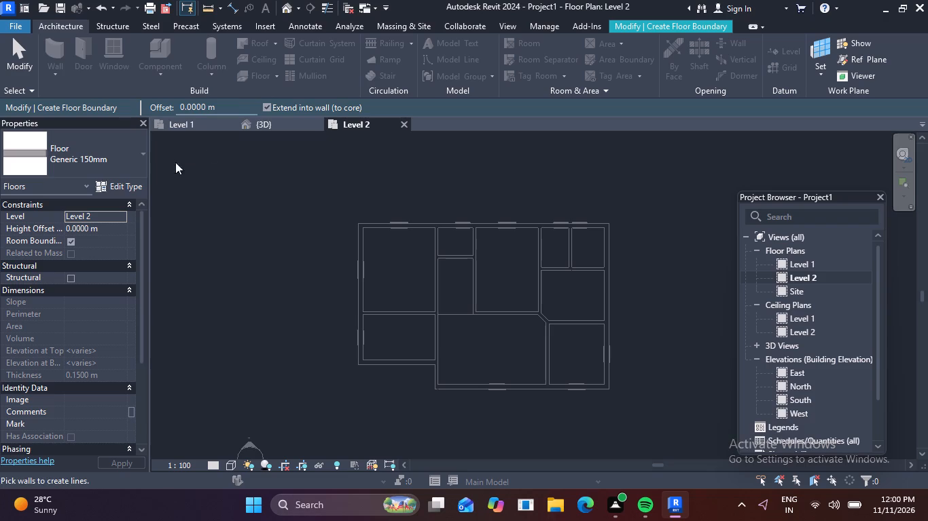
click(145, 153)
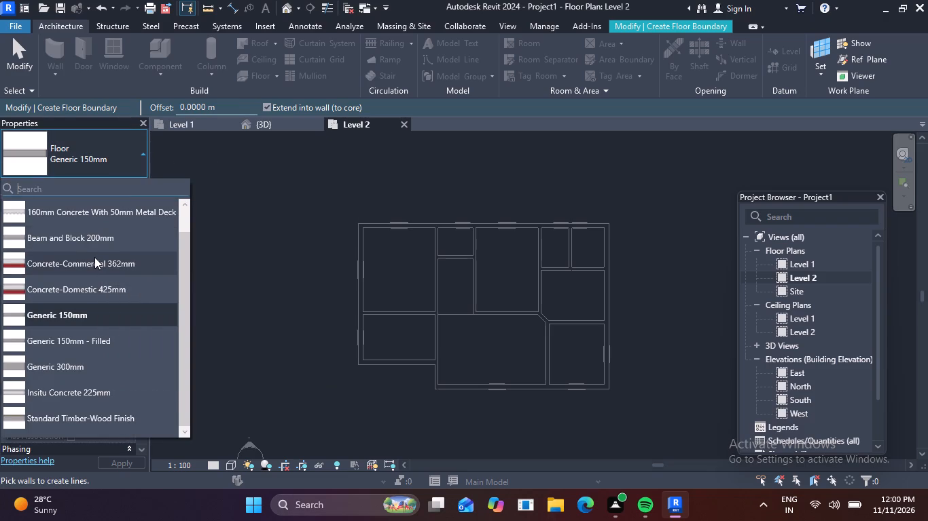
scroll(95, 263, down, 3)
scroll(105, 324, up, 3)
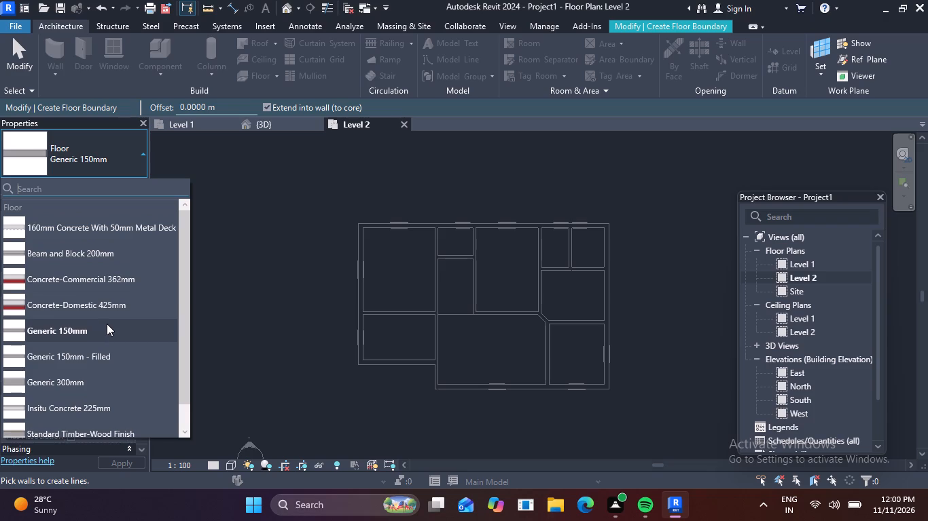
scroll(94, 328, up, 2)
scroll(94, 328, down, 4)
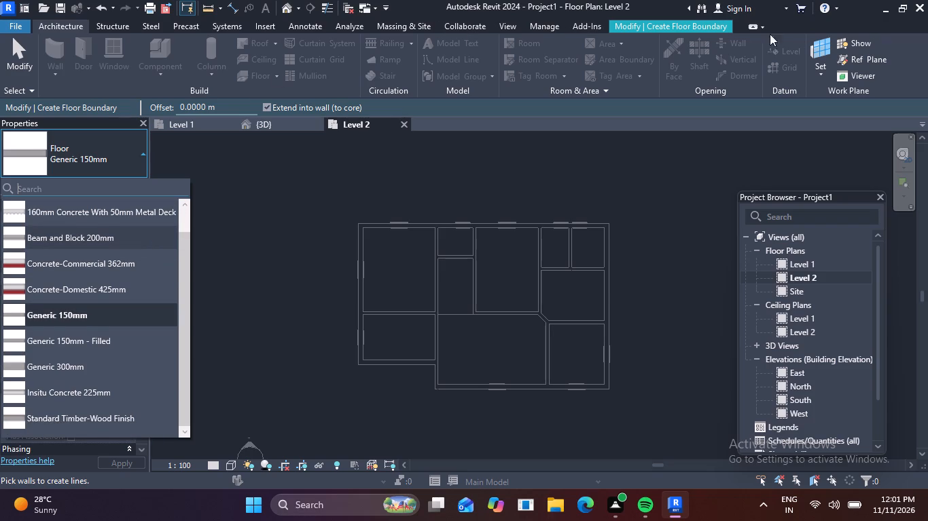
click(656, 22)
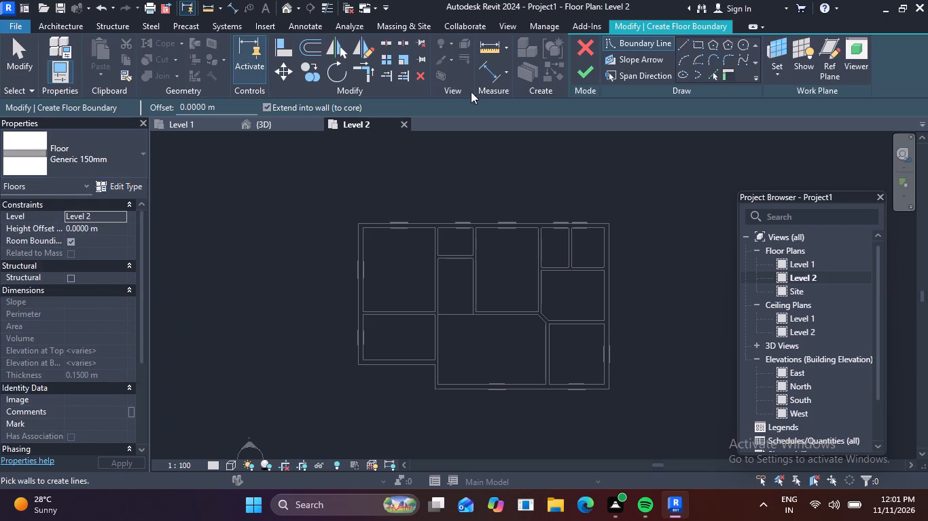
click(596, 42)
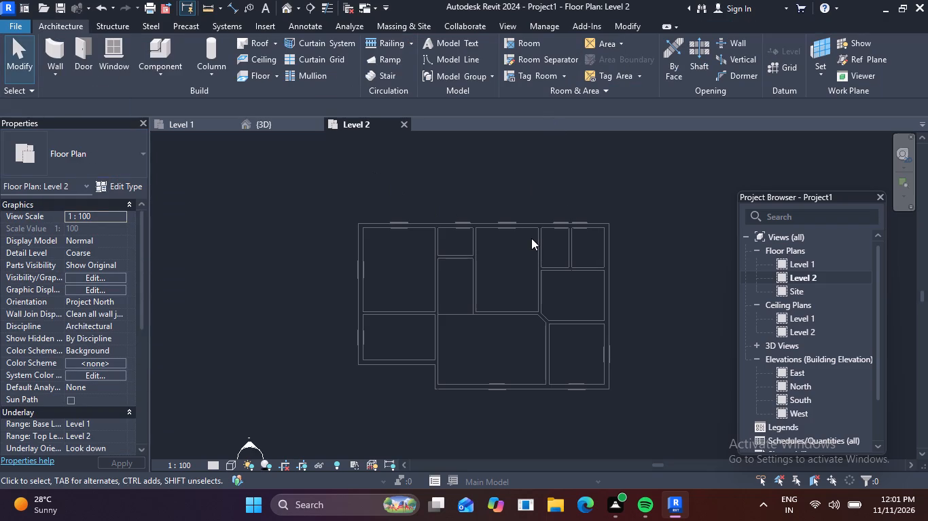
Open the Level 1 floor plan and review the overall layout of rooms, walls, sitout and porch.
double_click(779, 265)
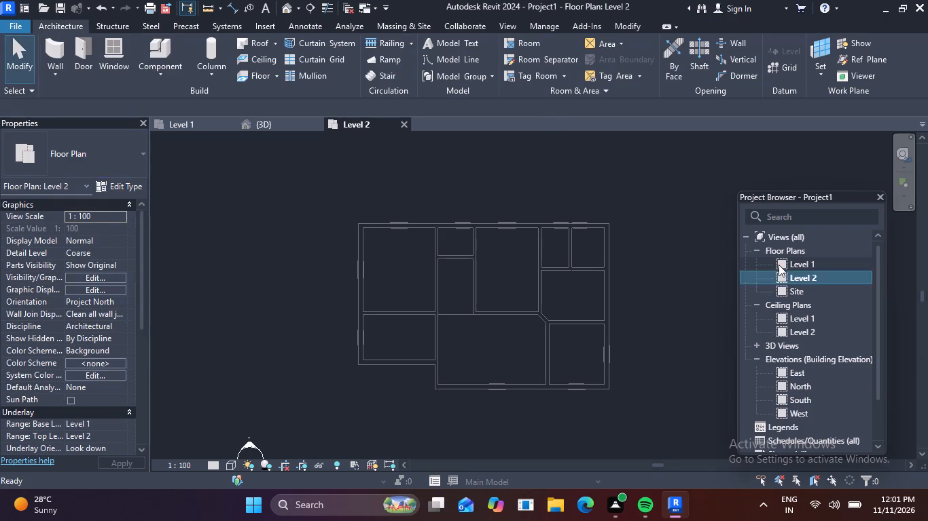
middle_drag(552, 285, 507, 275)
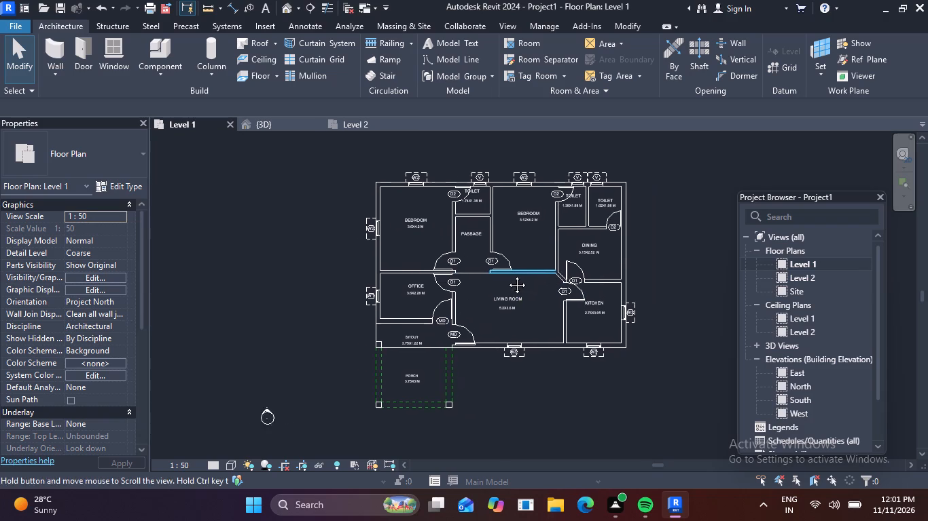
middle_drag(507, 275, 493, 274)
scroll(503, 289, up, 1)
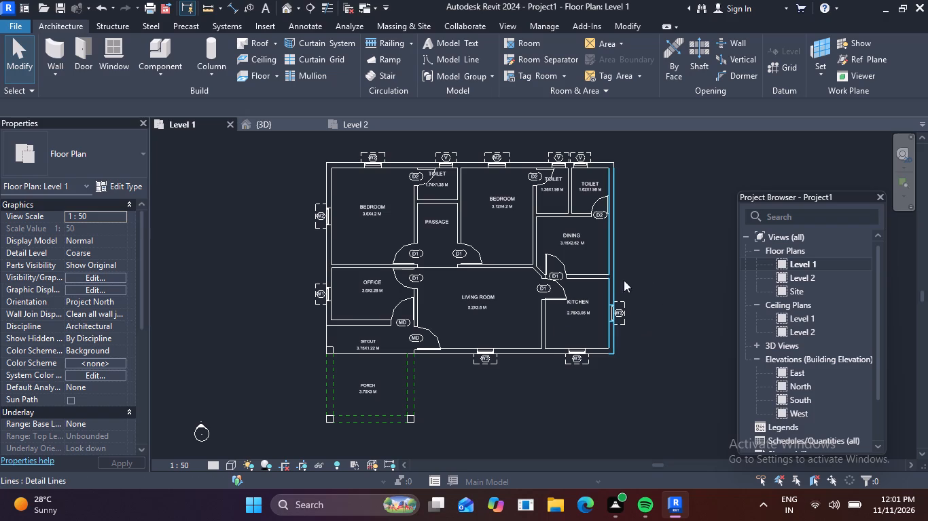
scroll(495, 298, down, 2)
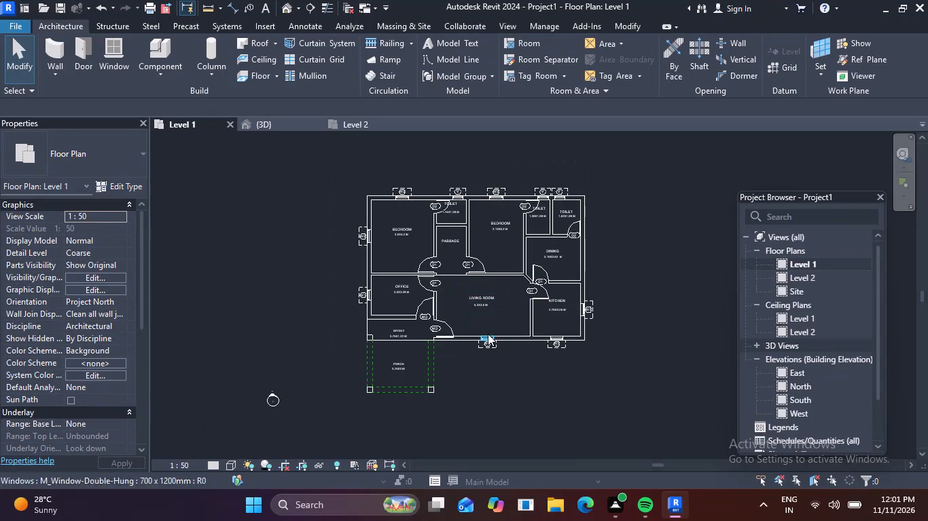
scroll(416, 189, up, 3)
scroll(406, 187, down, 2)
middle_drag(427, 181, 416, 178)
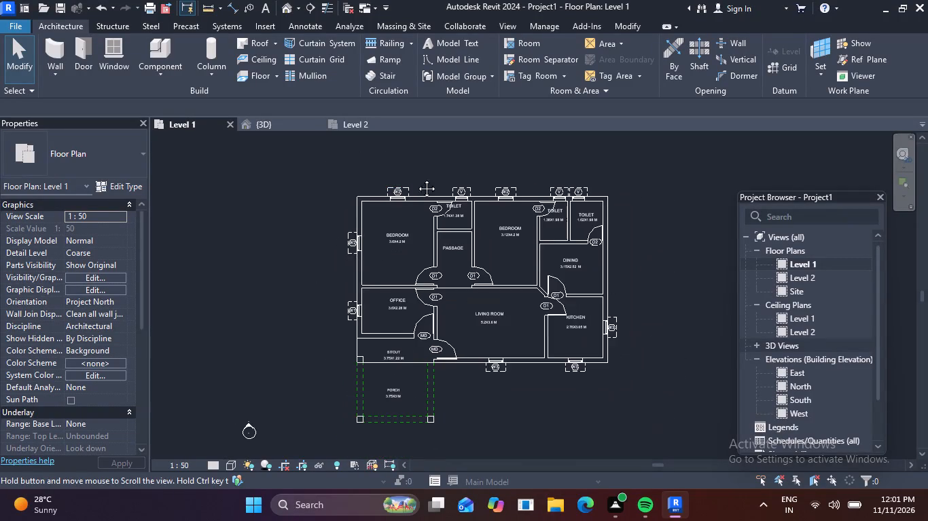
middle_drag(416, 178, 346, 163)
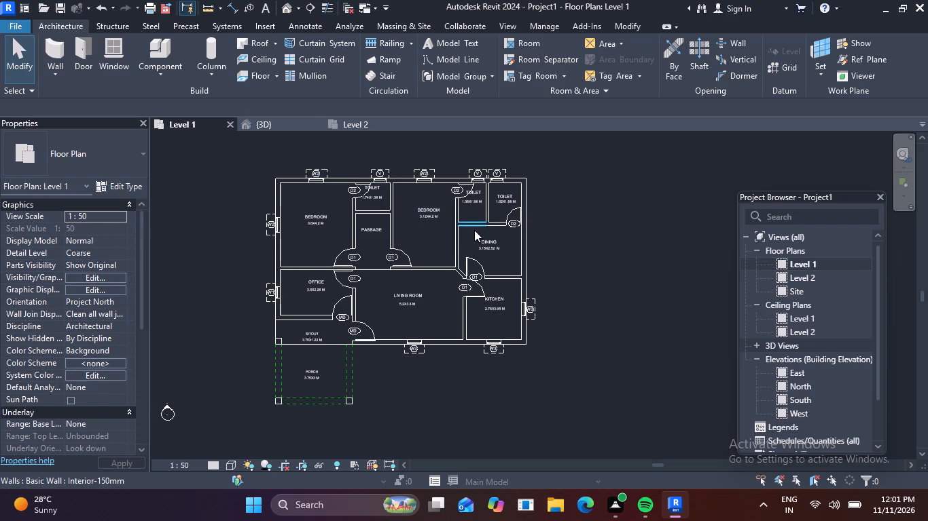
scroll(474, 230, up, 3)
scroll(393, 184, down, 3)
middle_drag(351, 185, 370, 187)
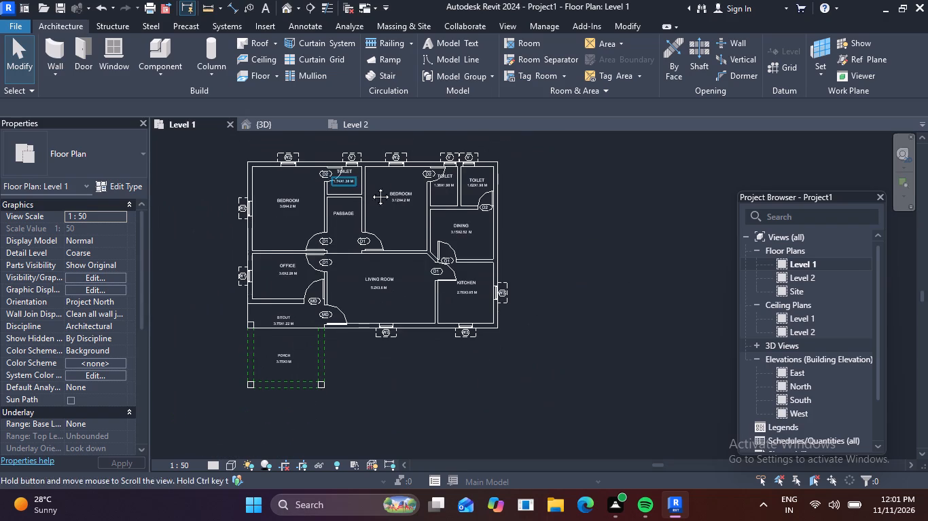
middle_drag(370, 187, 389, 189)
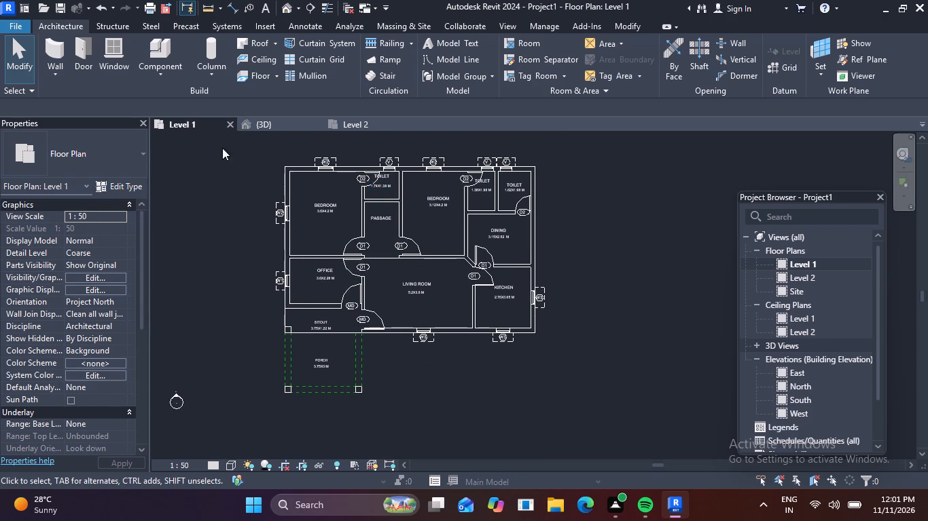
Start the Ceiling command on the Level 2 floor plan and look through the available basic and compound ceiling types.
double_click(782, 273)
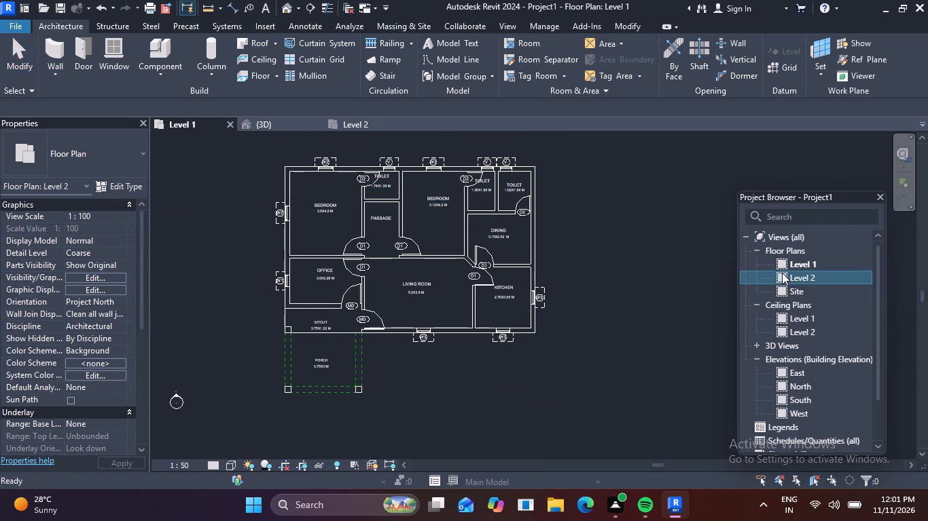
scroll(376, 227, up, 4)
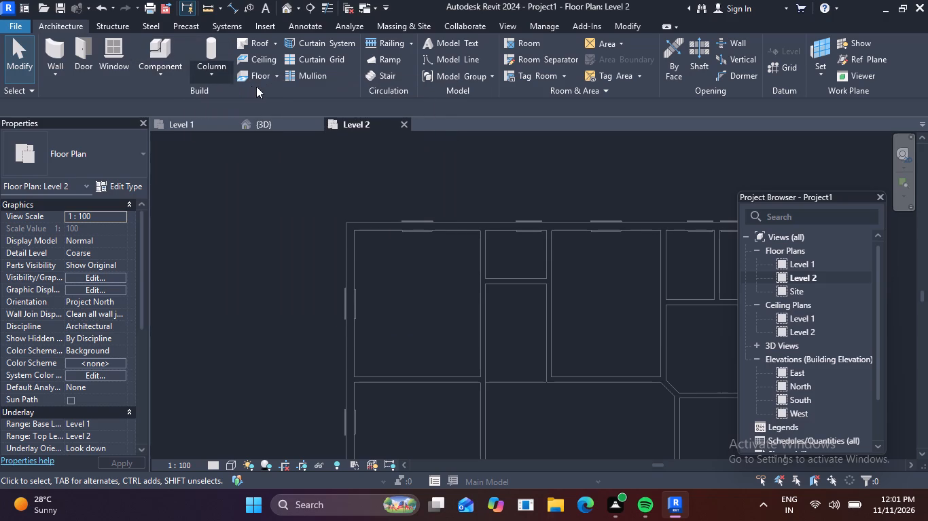
click(278, 75)
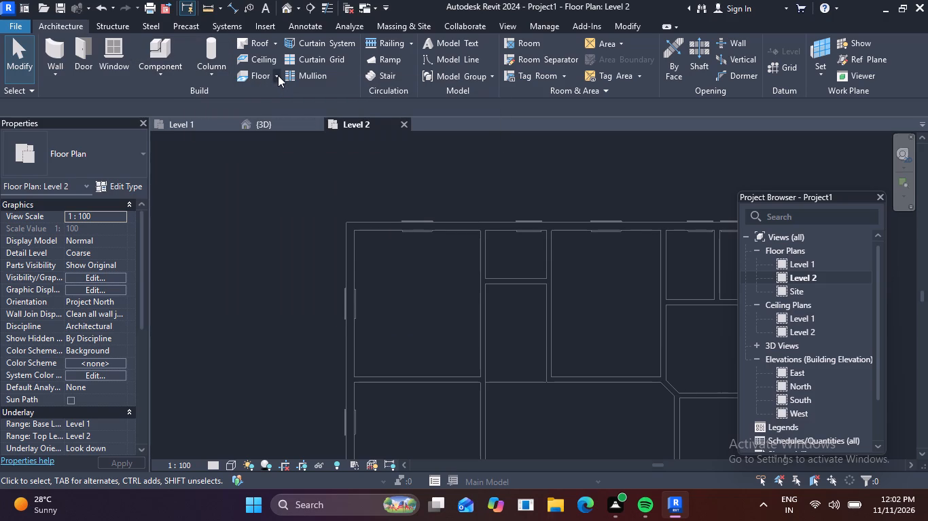
click(278, 75)
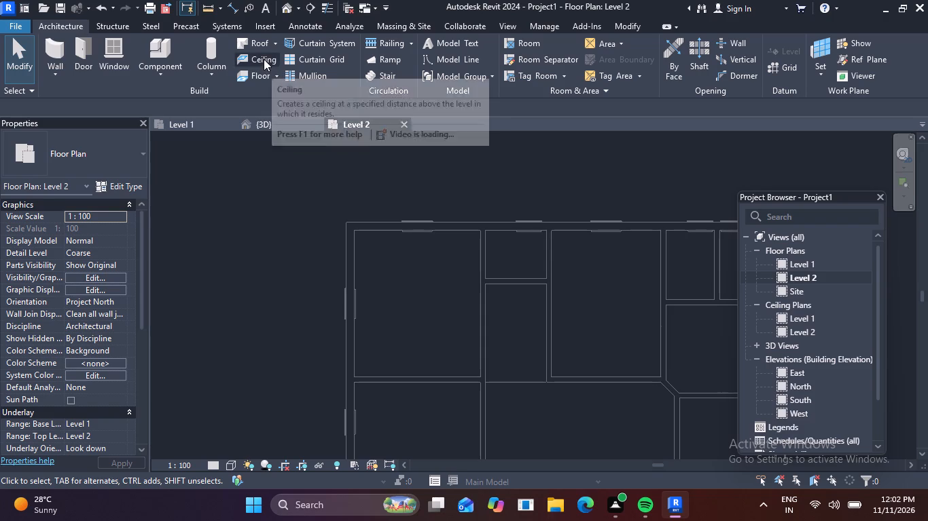
click(264, 59)
click(139, 158)
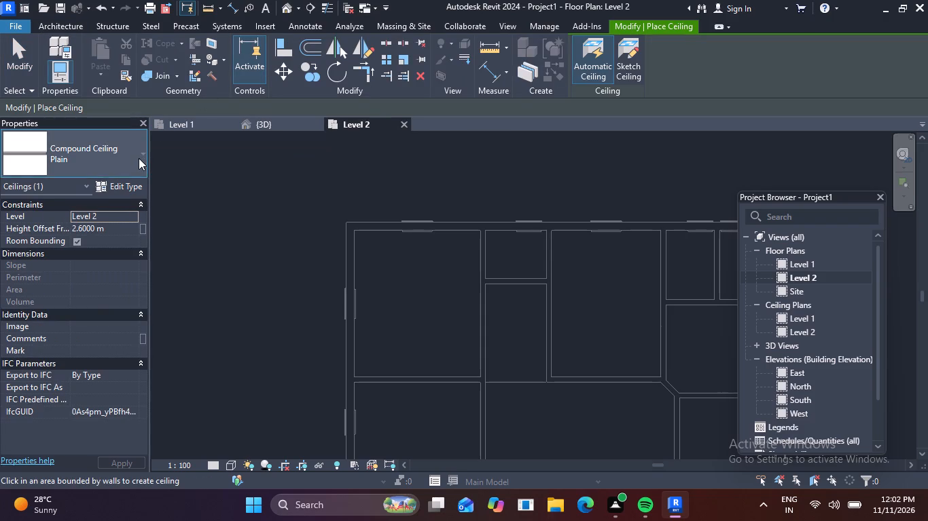
scroll(78, 267, down, 2)
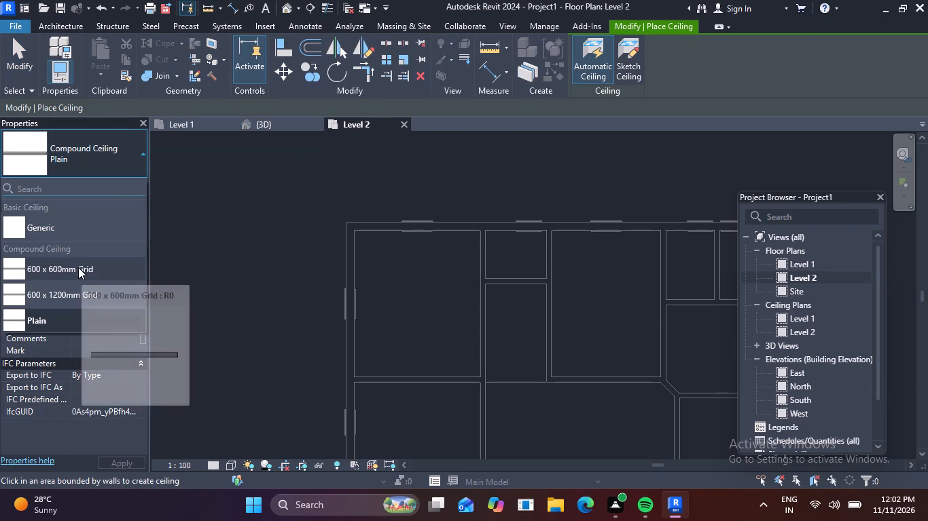
scroll(78, 267, down, 2)
scroll(63, 301, up, 3)
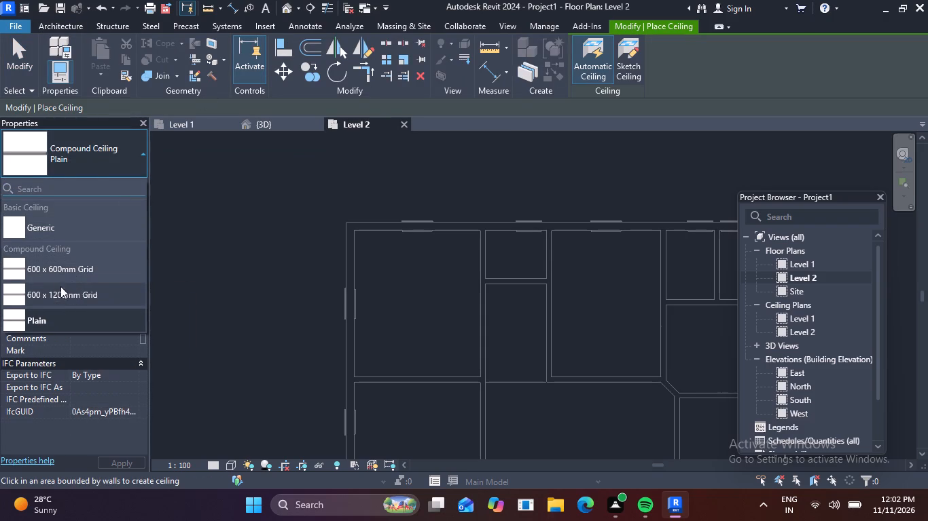
click(141, 151)
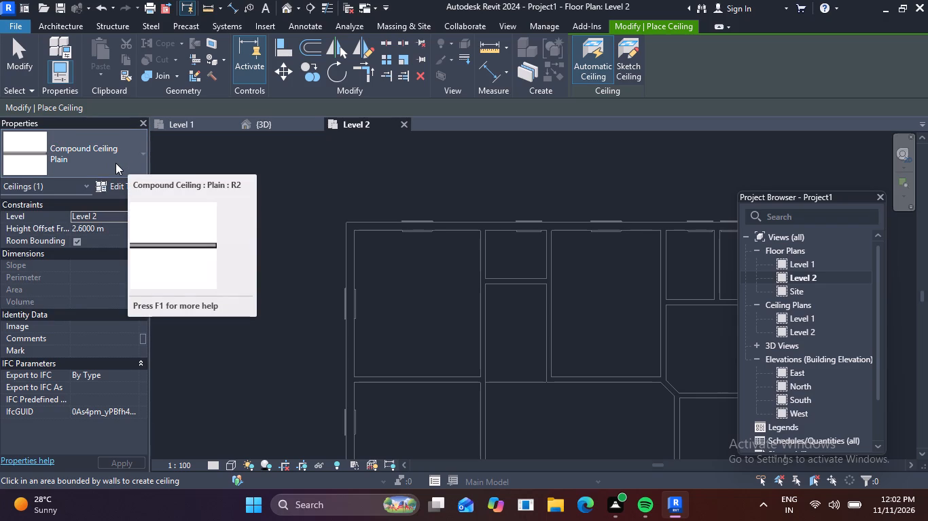
click(72, 22)
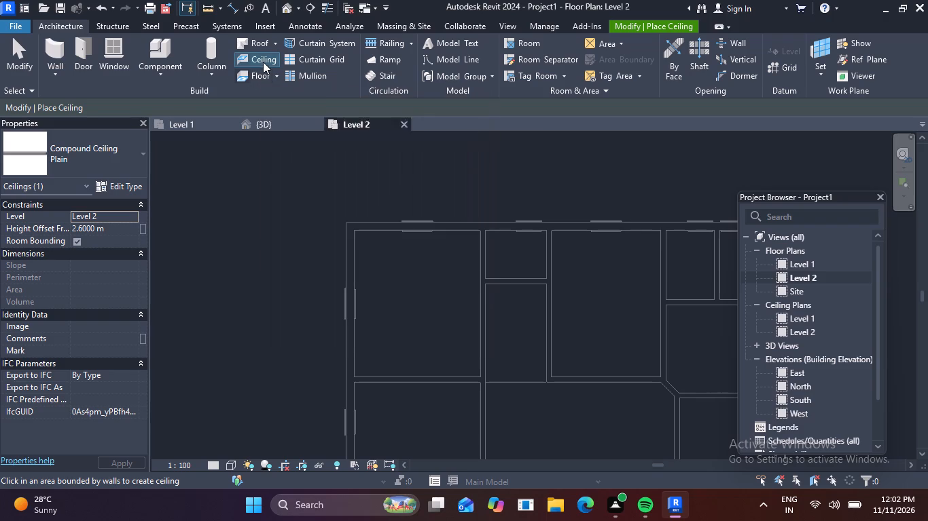
click(257, 59)
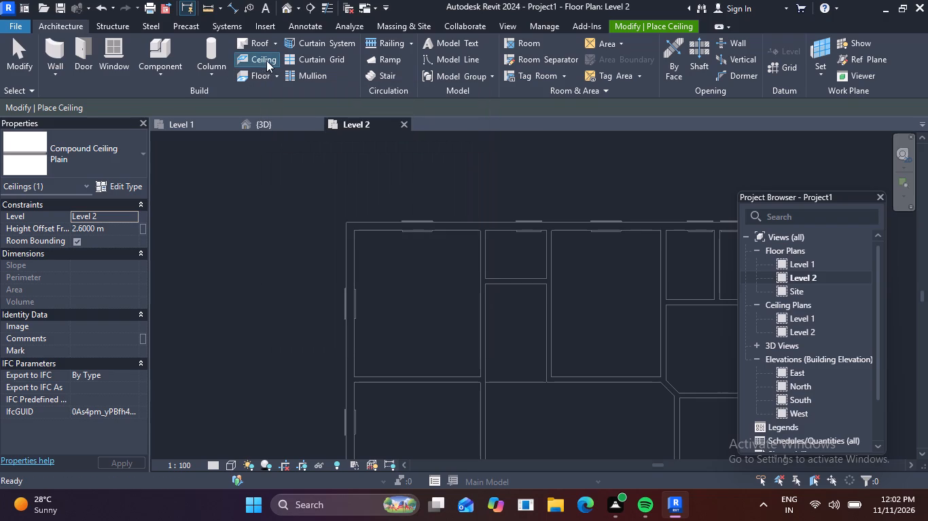
click(272, 62)
click(136, 147)
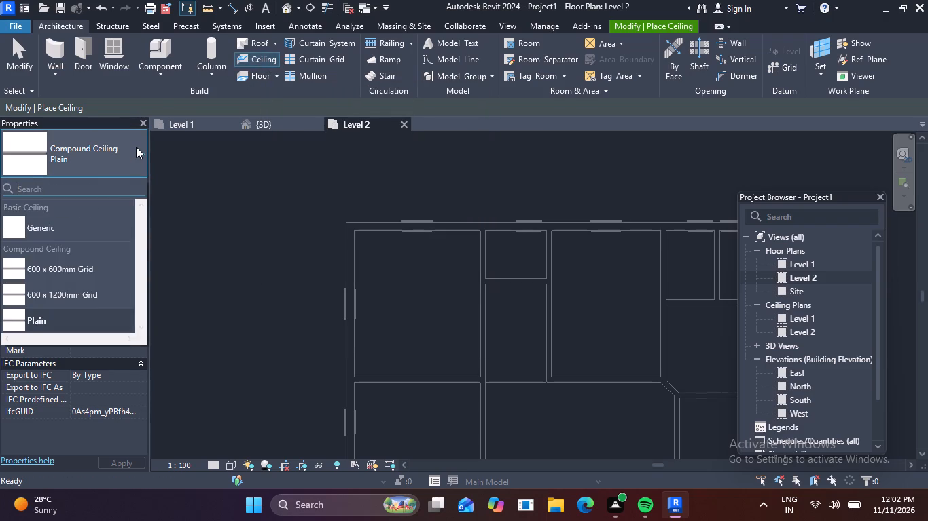
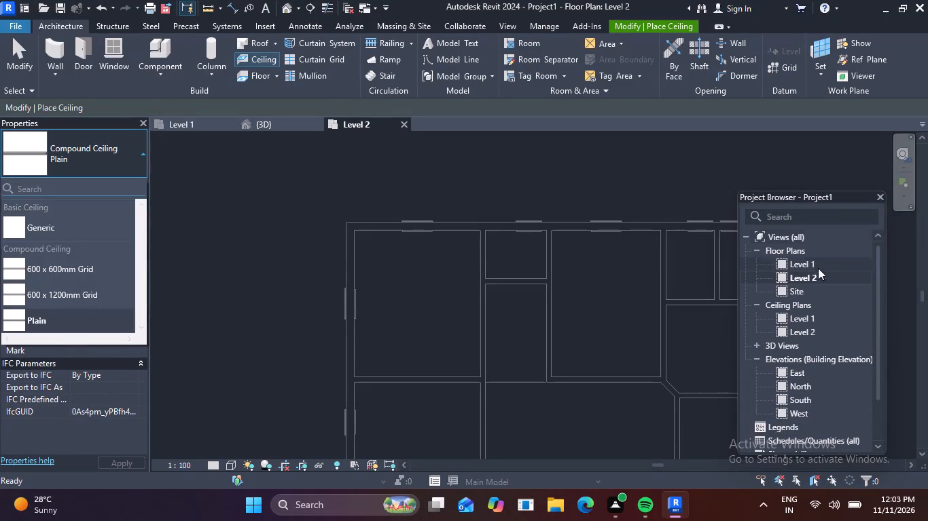
Return to the Level 1 floor plan and examine the toilets, bedroom and dining area along the rear exterior wall up close.
double_click(783, 260)
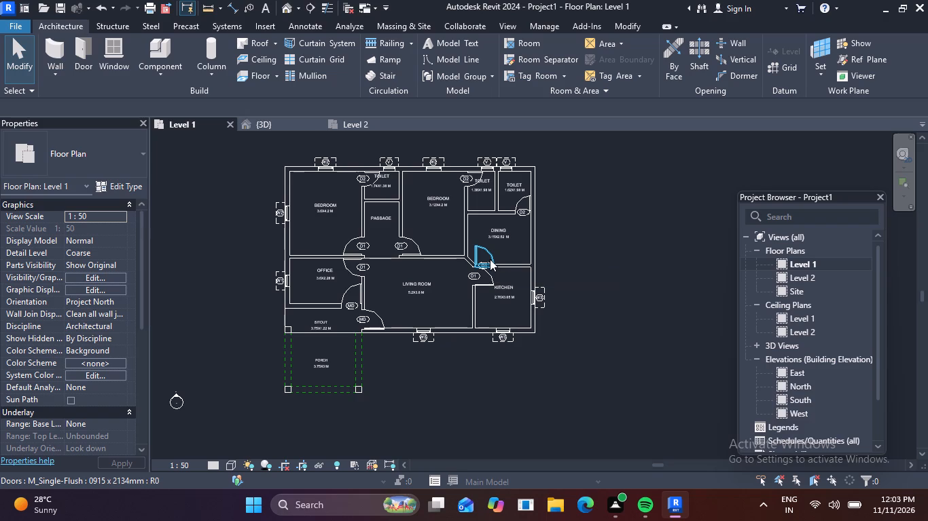
scroll(486, 191, up, 8)
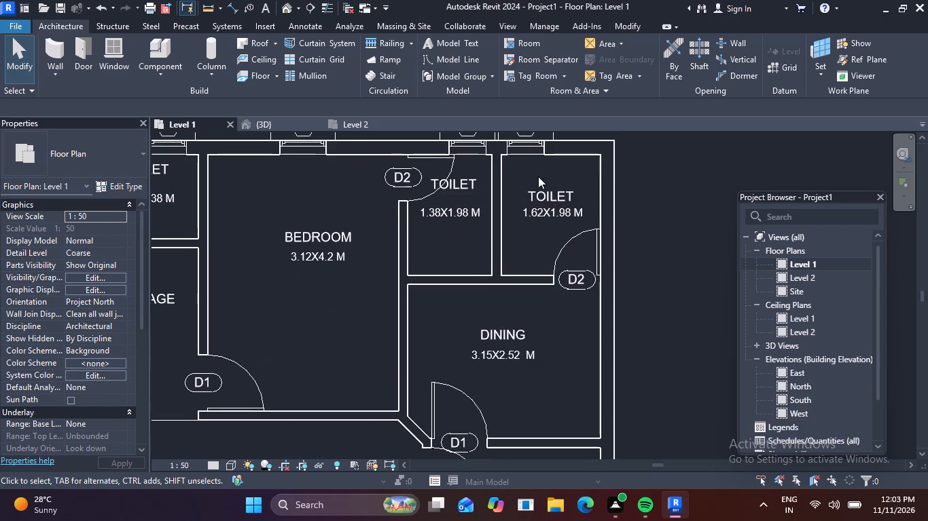
middle_drag(544, 185, 550, 258)
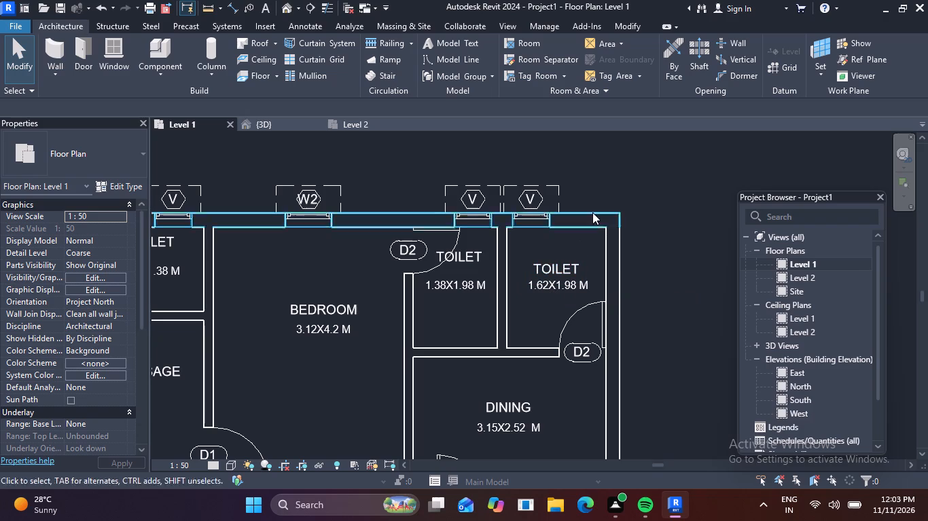
scroll(573, 224, down, 1)
middle_drag(567, 242, 643, 258)
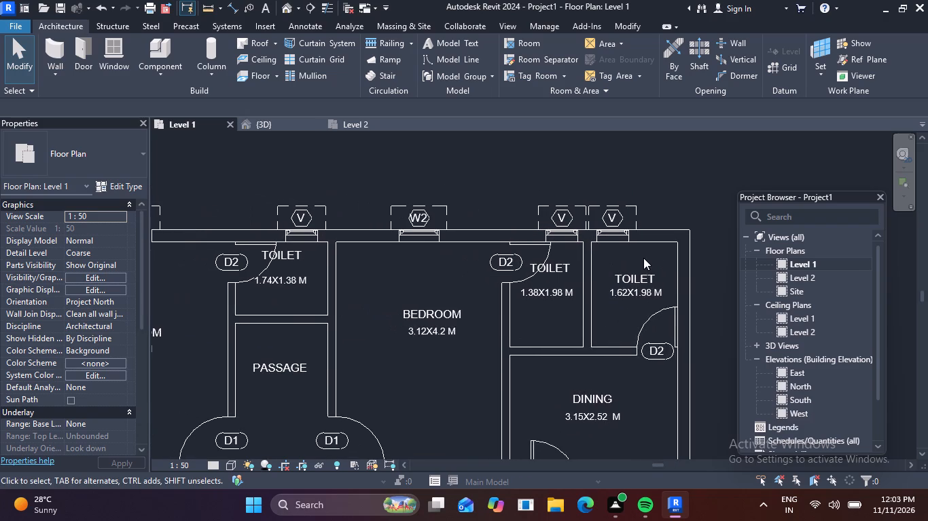
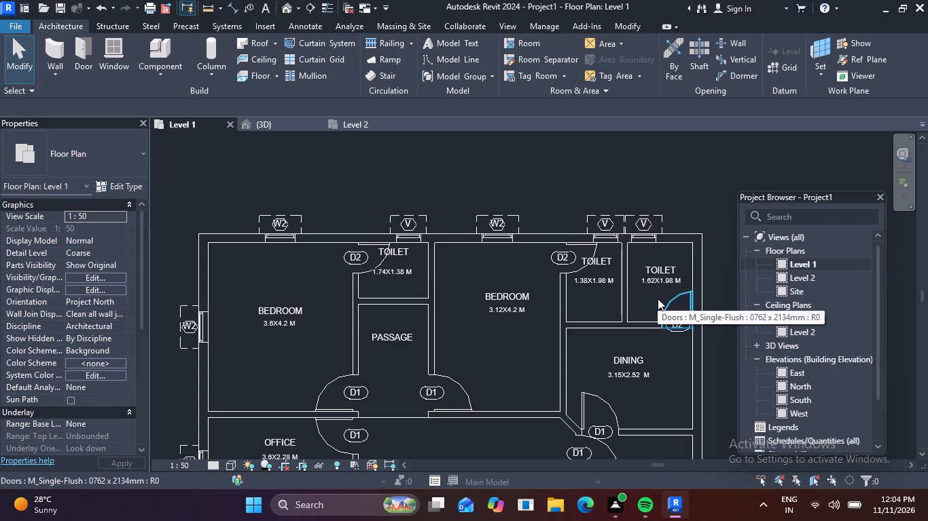
Start a Vertical filled region on the Level 1 plan and outline the 1.62X1.98 M toilet with a rectangle along its inner walls.
scroll(558, 271, down, 2)
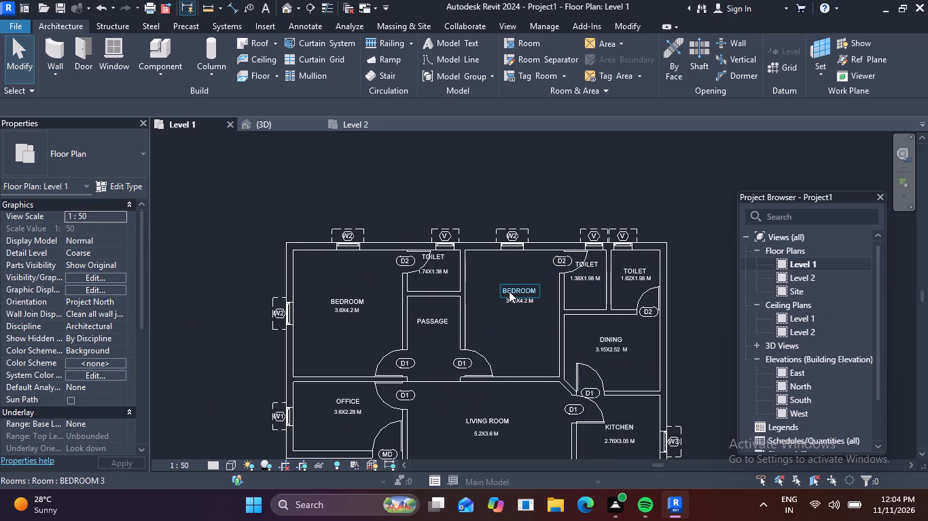
middle_drag(511, 292, 490, 240)
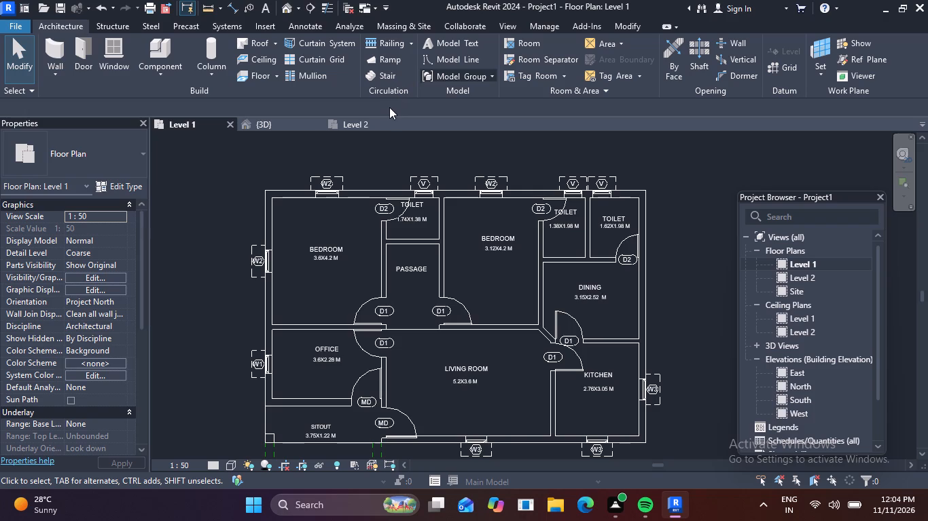
click(345, 27)
click(315, 30)
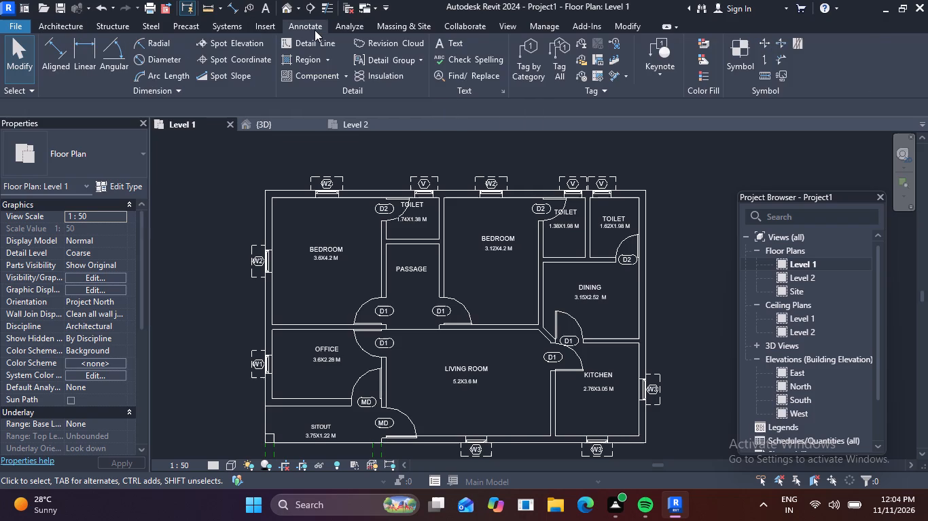
click(302, 61)
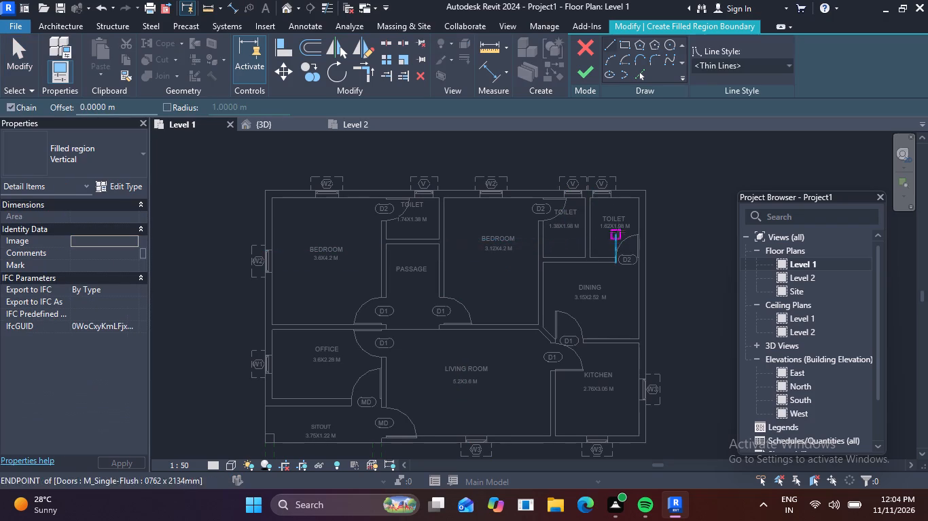
click(620, 45)
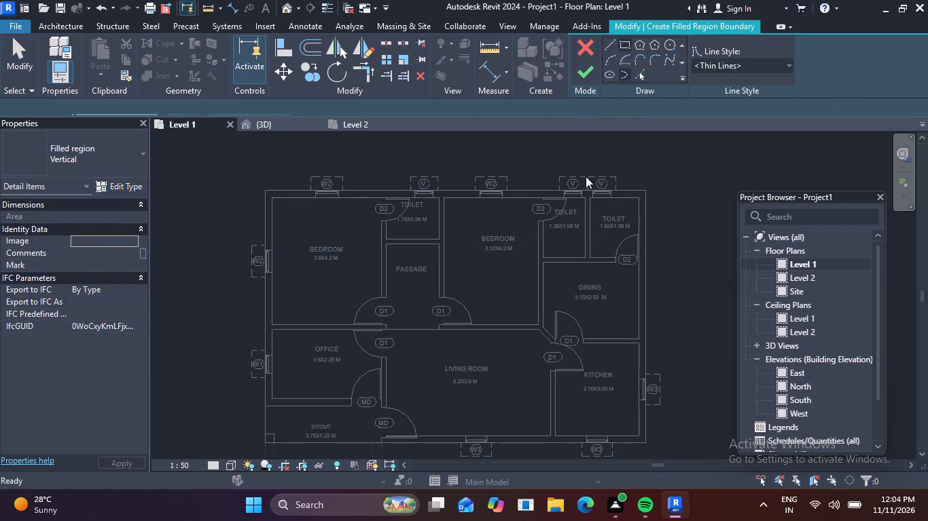
scroll(550, 227, up, 4)
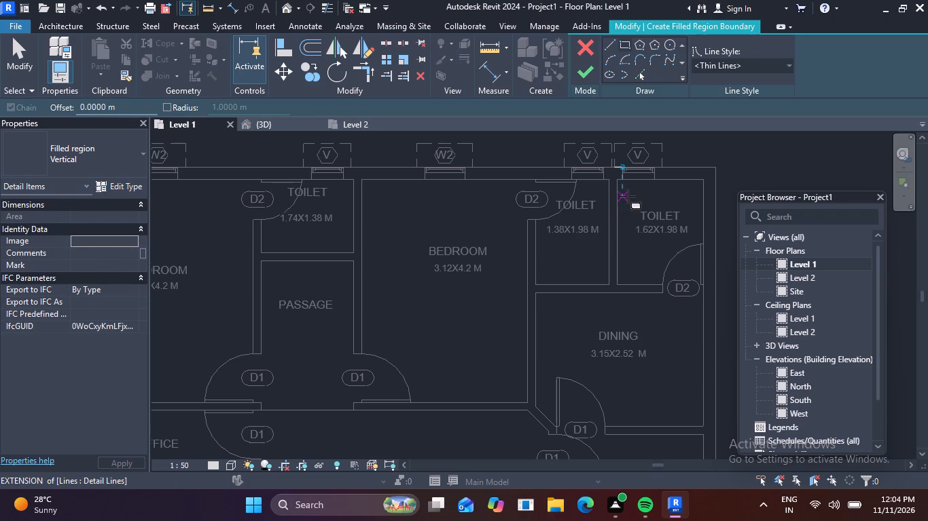
scroll(628, 192, up, 3)
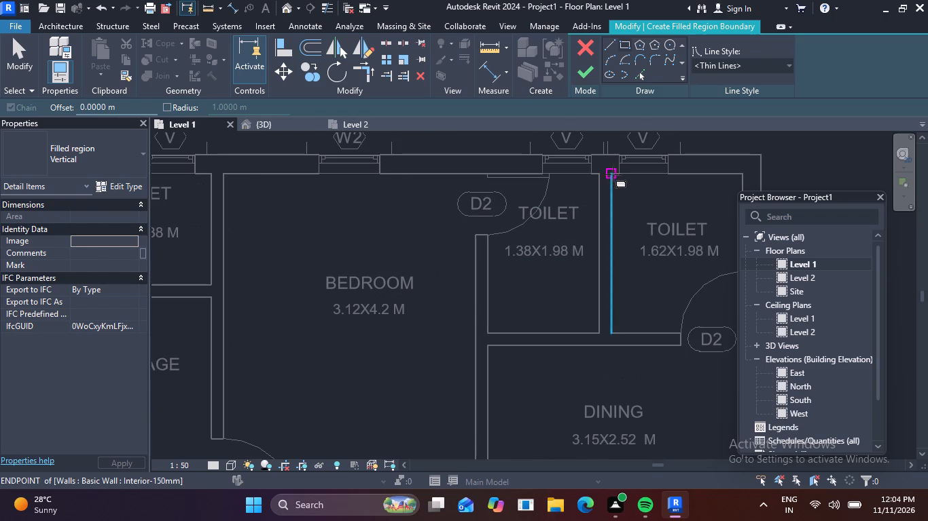
click(610, 174)
scroll(679, 244, down, 2)
middle_drag(679, 250, 548, 177)
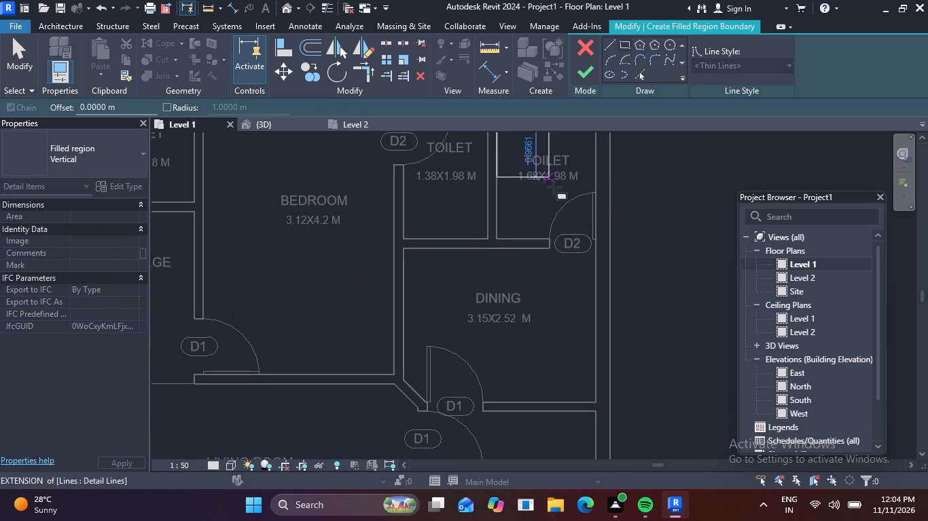
click(589, 237)
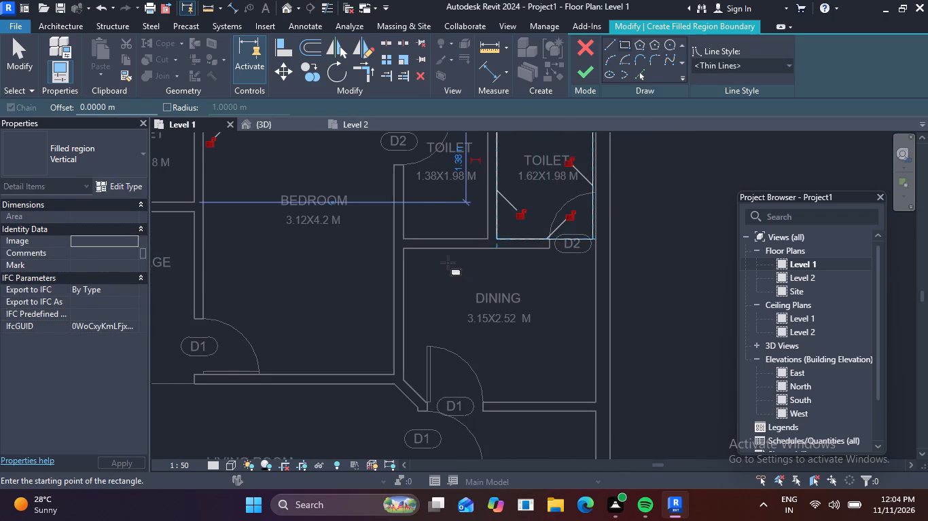
Add a rectangular filled region boundary around the inside of the adjacent 1.38X1.98 M toilet.
scroll(448, 263, down, 1)
middle_drag(478, 285, 587, 362)
scroll(569, 251, up, 2)
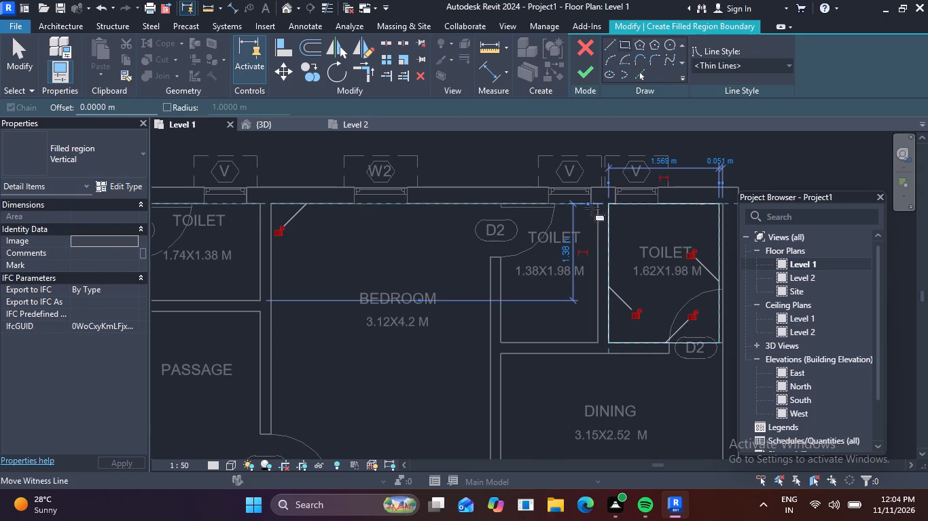
click(596, 204)
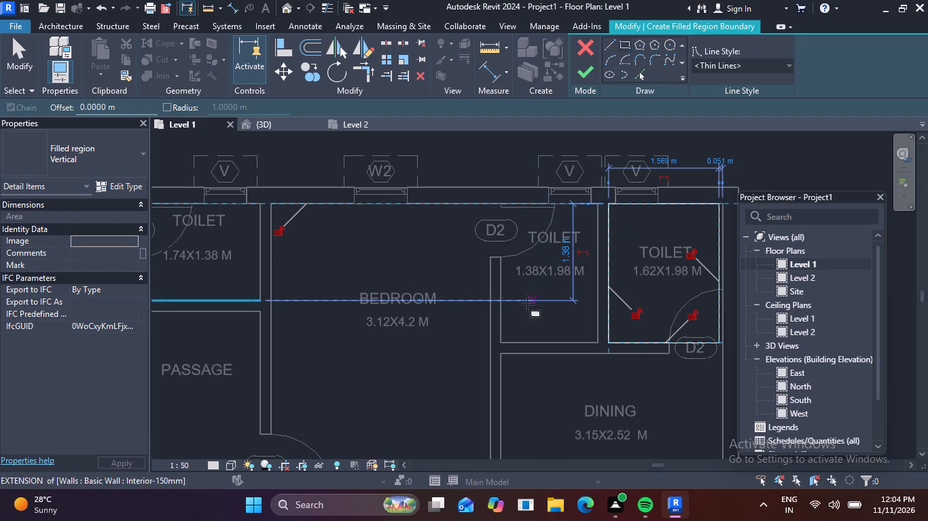
click(600, 202)
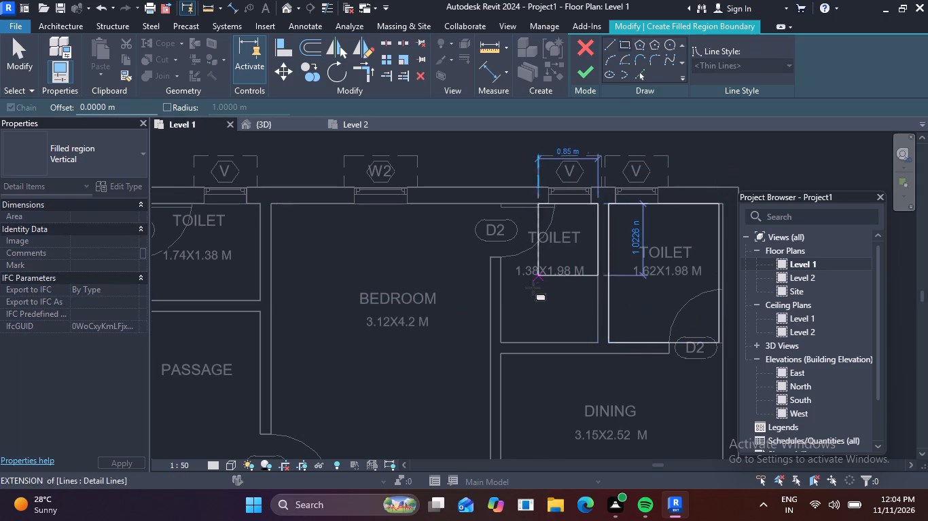
click(501, 340)
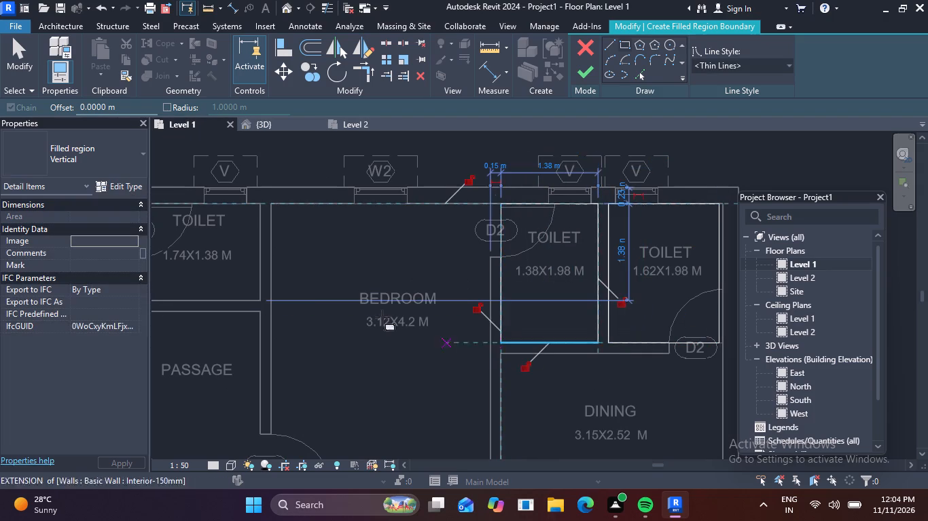
Outline the 1.74X1.38 M toilet between the bedrooms with a rectangle and finish the filled region for all three toilets.
scroll(372, 298, down, 2)
middle_drag(470, 297, 629, 309)
middle_drag(433, 266, 522, 262)
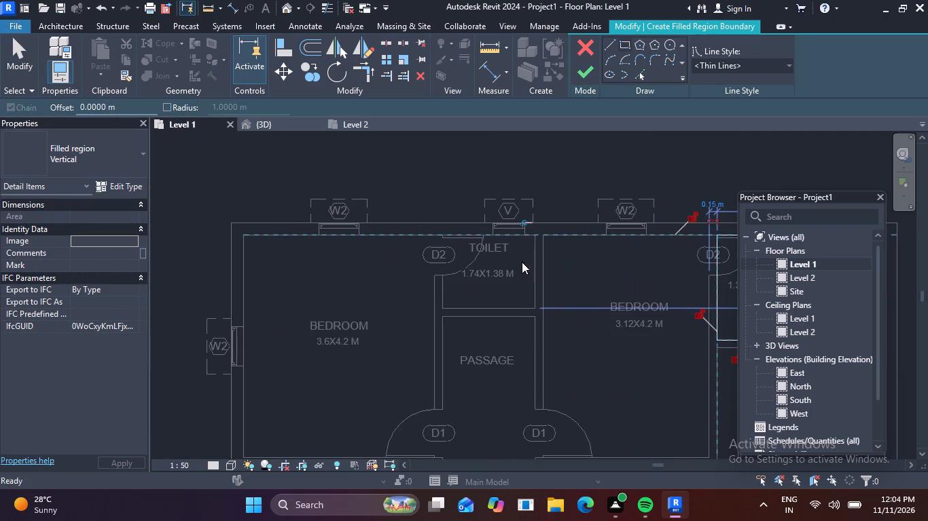
scroll(533, 244, up, 2)
click(536, 232)
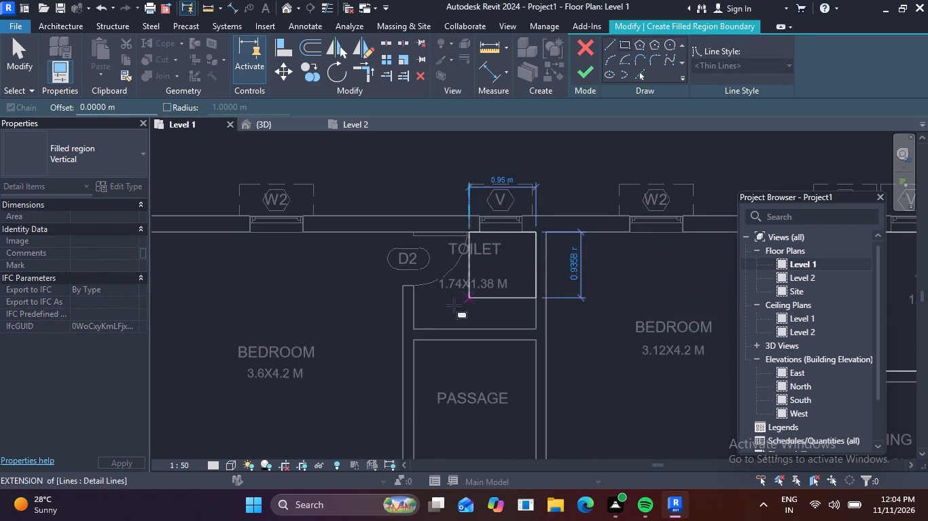
click(416, 326)
scroll(561, 230, down, 3)
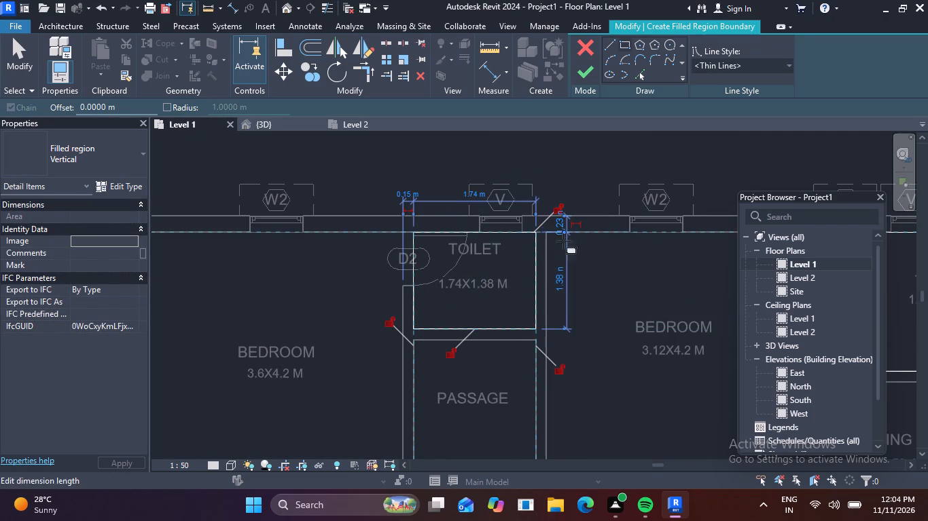
scroll(563, 241, down, 6)
middle_drag(610, 294, 535, 278)
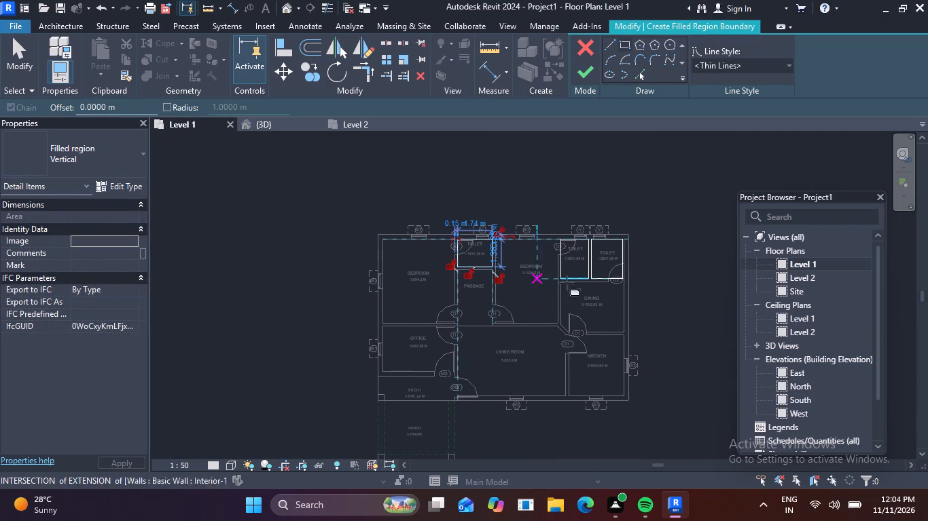
click(586, 73)
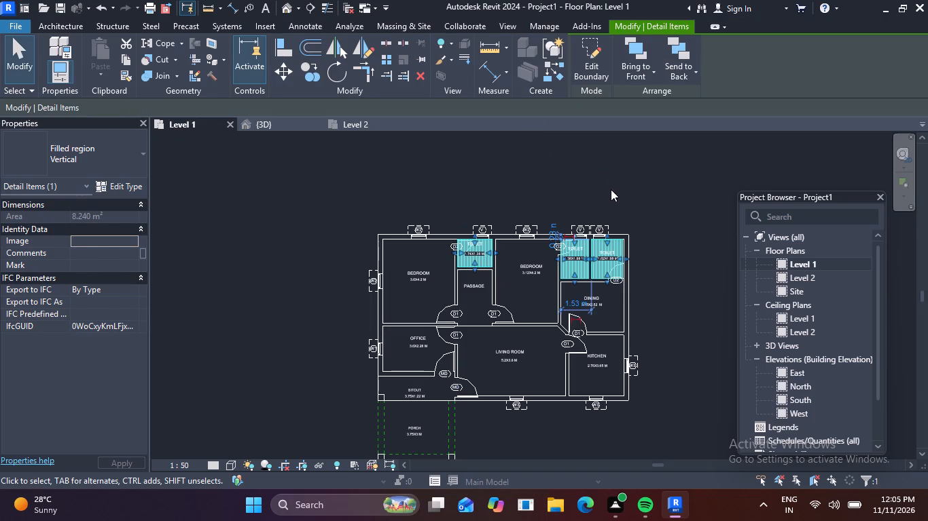
scroll(578, 288, up, 4)
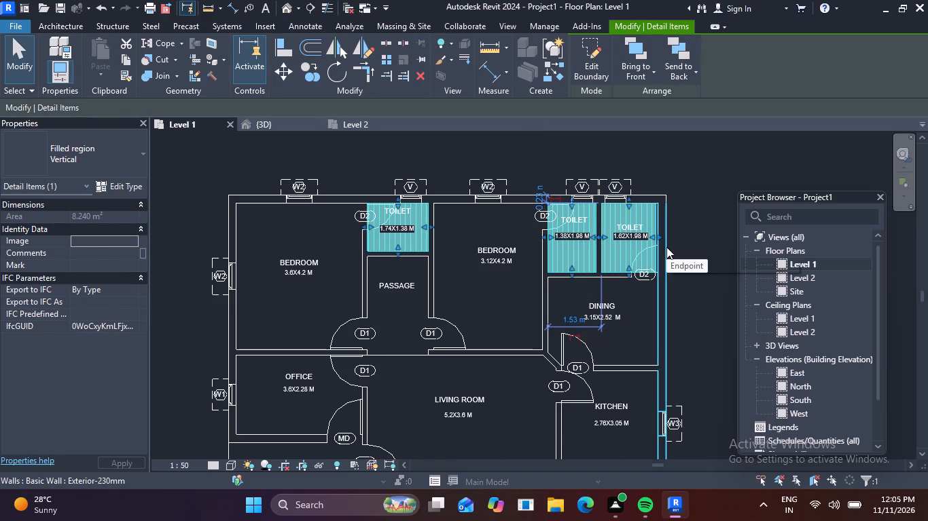
key(Escape)
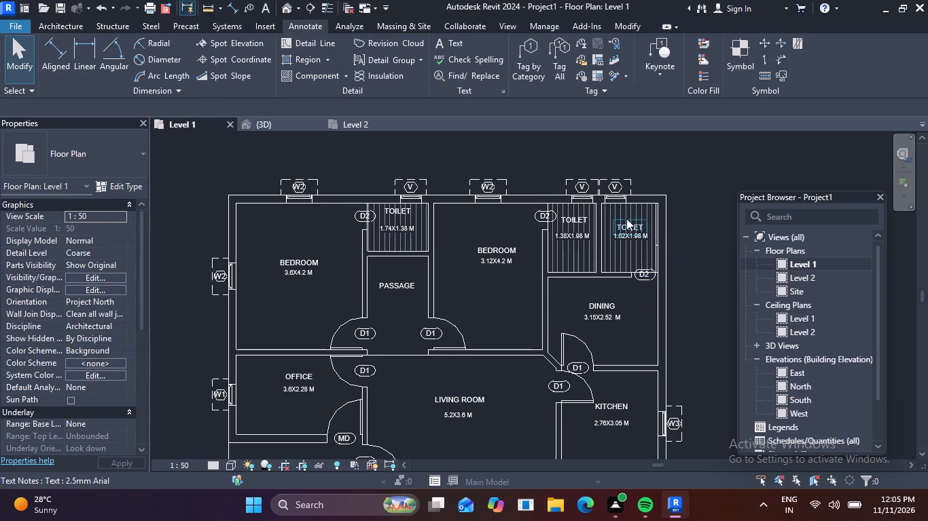
Examine the hatching in the toilets and around door D2 of the 1.74X1.38 M toilet up close.
scroll(620, 250, up, 4)
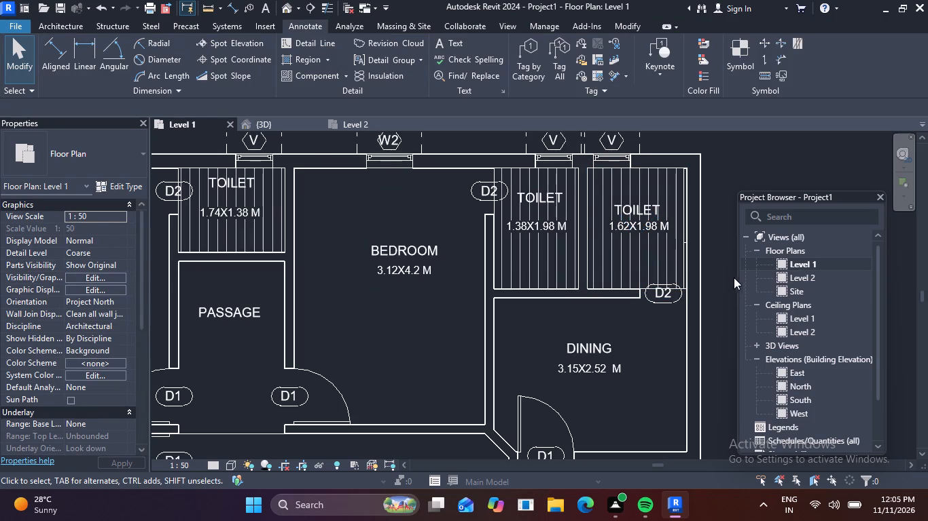
scroll(725, 286, down, 2)
middle_drag(673, 348, 627, 341)
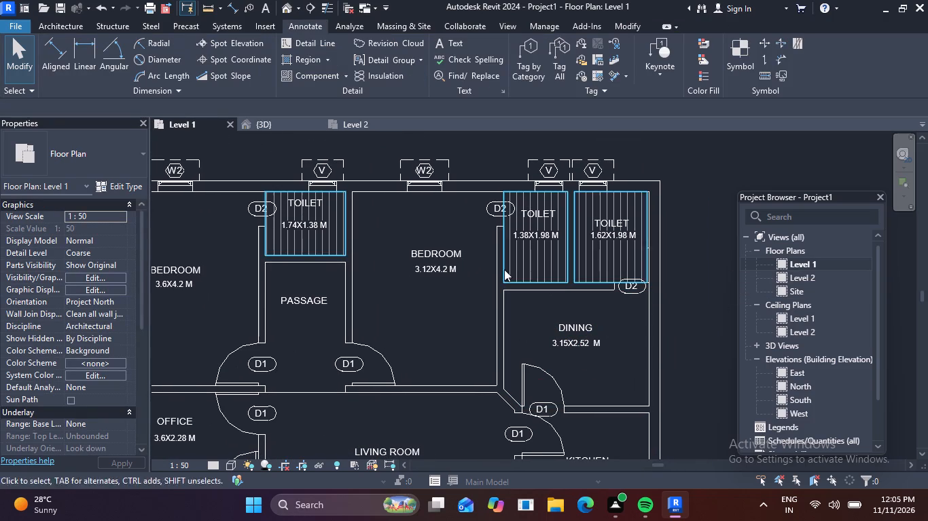
click(272, 221)
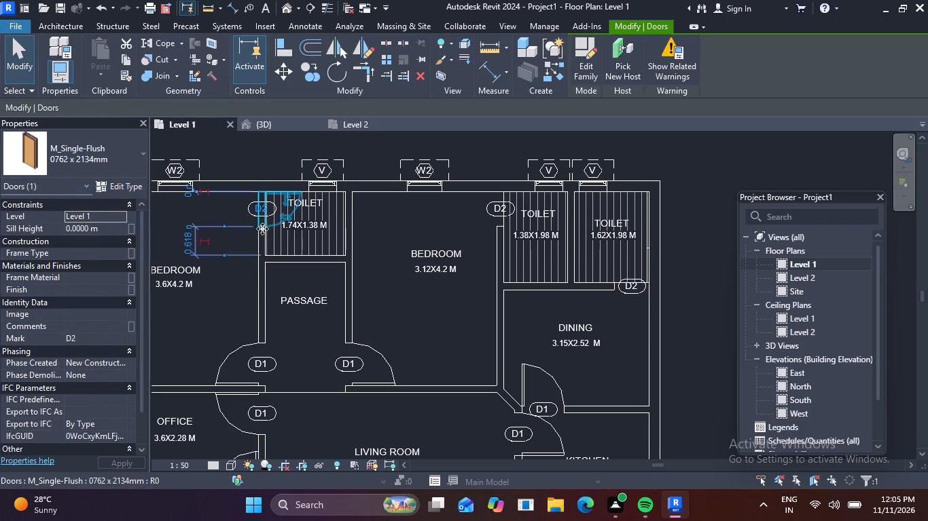
scroll(262, 229, up, 5)
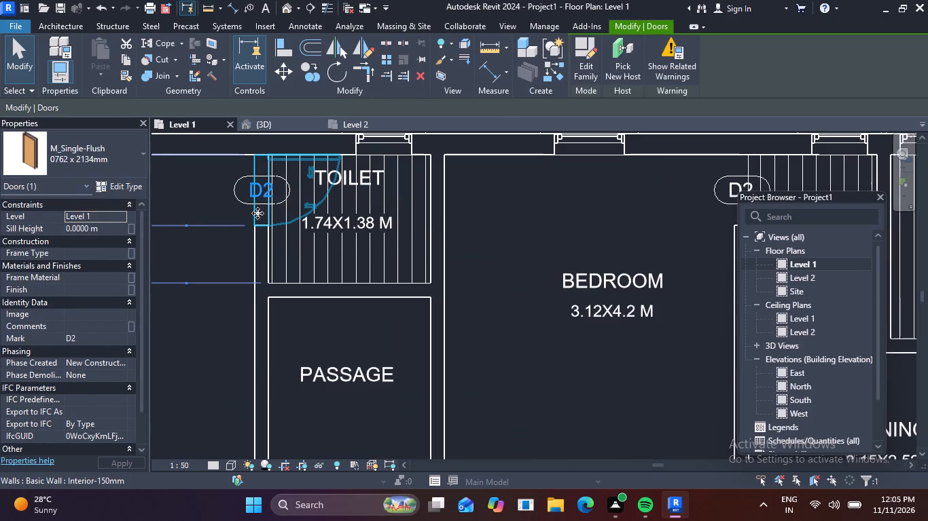
scroll(272, 211, up, 4)
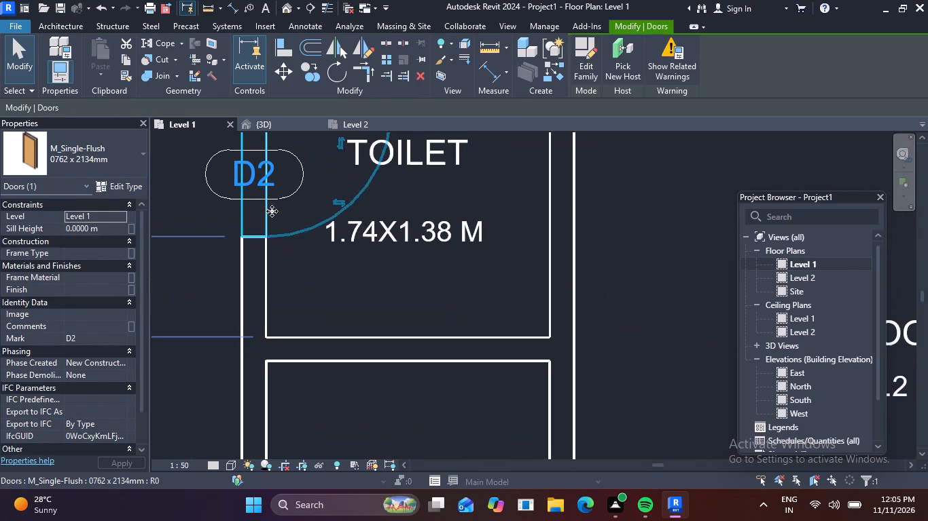
click(266, 216)
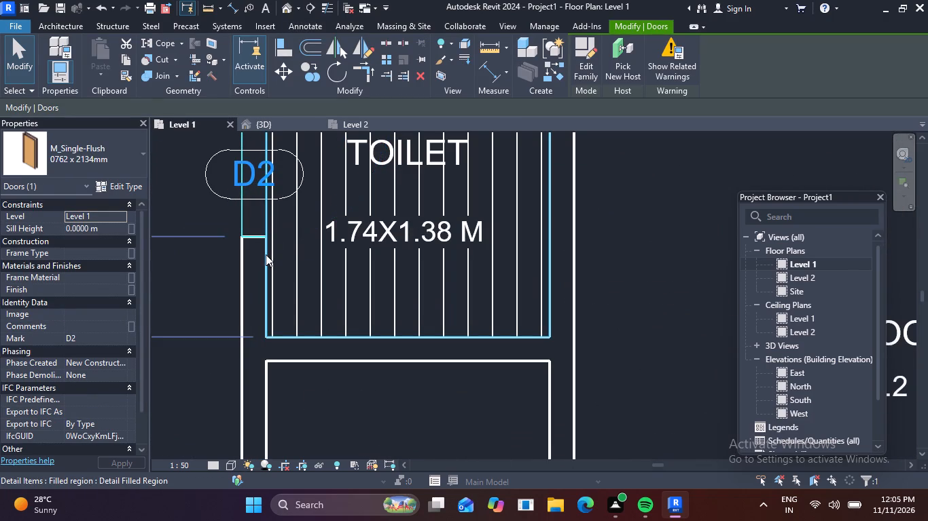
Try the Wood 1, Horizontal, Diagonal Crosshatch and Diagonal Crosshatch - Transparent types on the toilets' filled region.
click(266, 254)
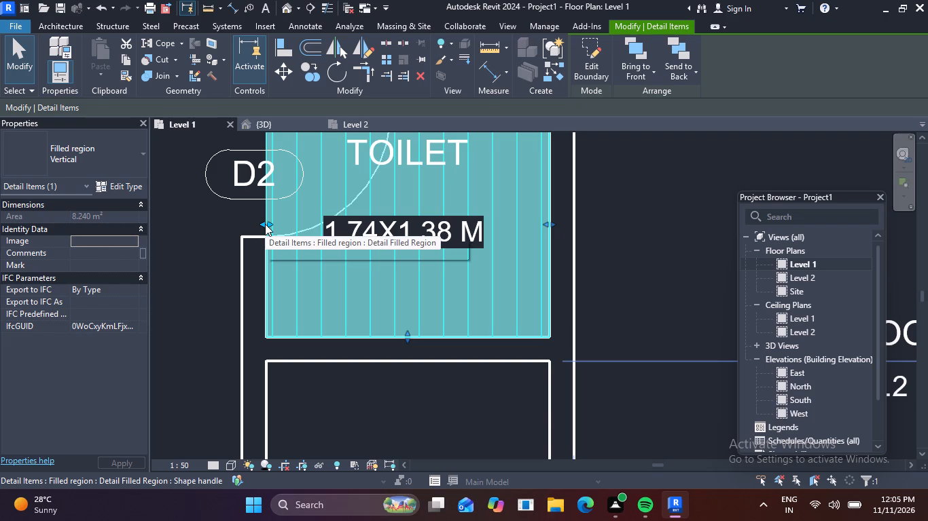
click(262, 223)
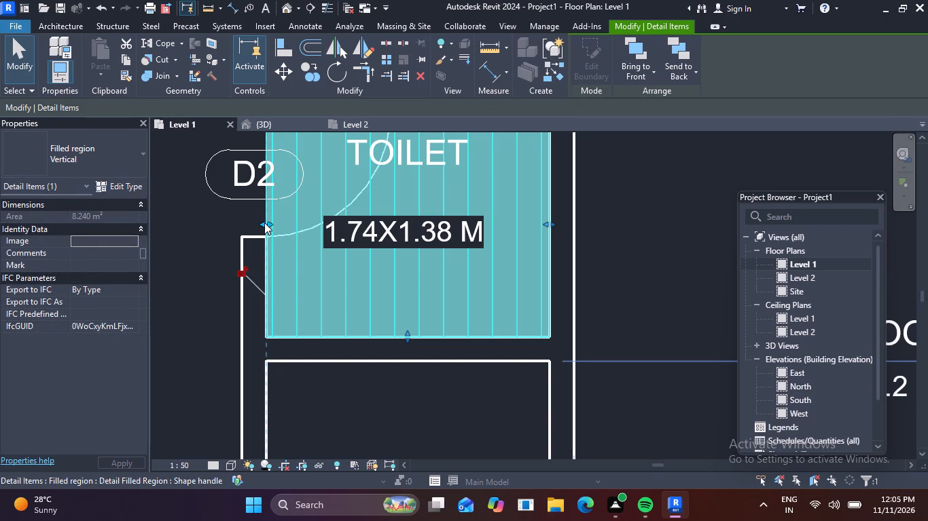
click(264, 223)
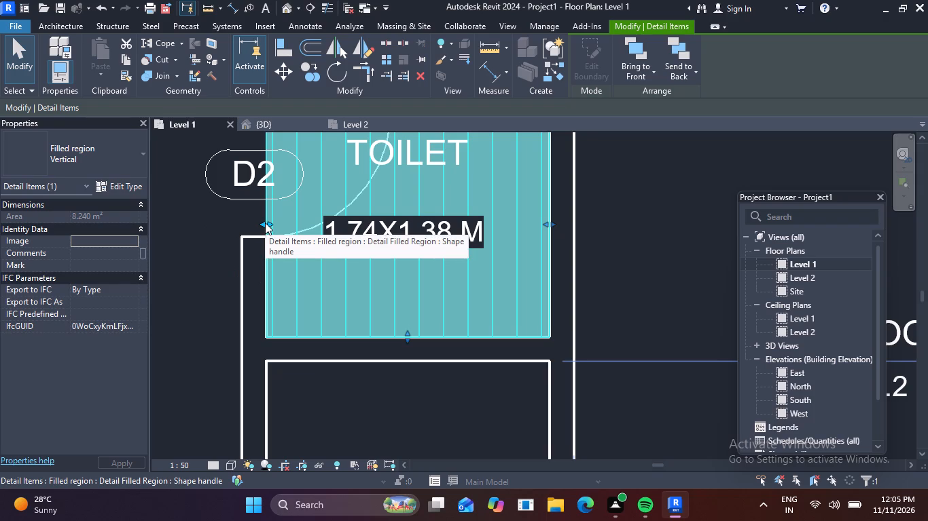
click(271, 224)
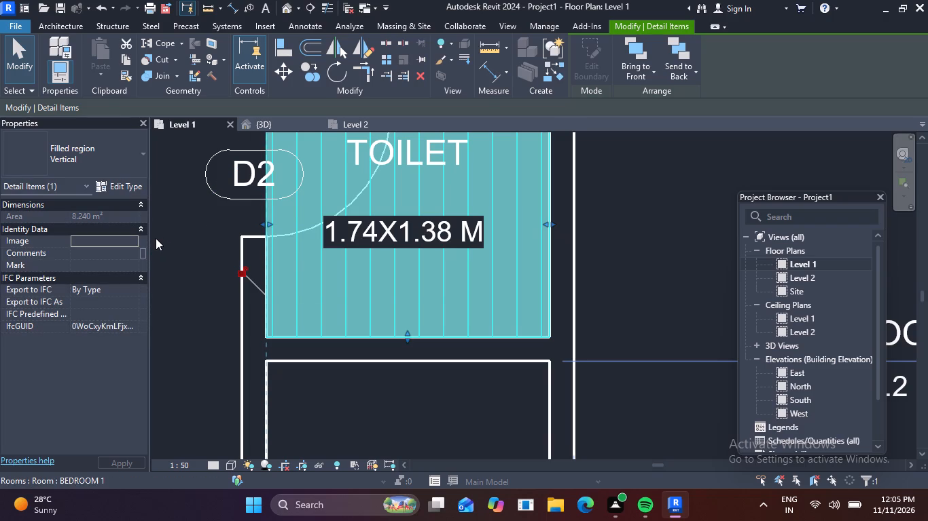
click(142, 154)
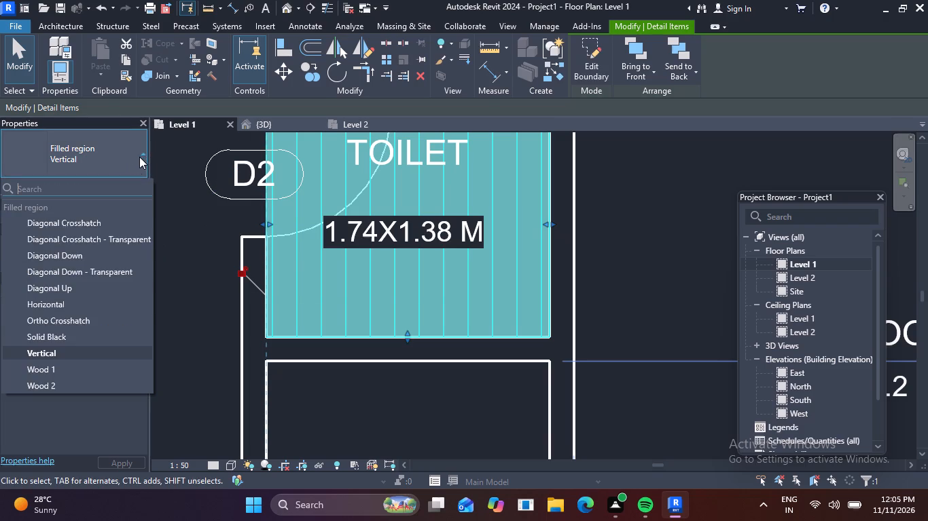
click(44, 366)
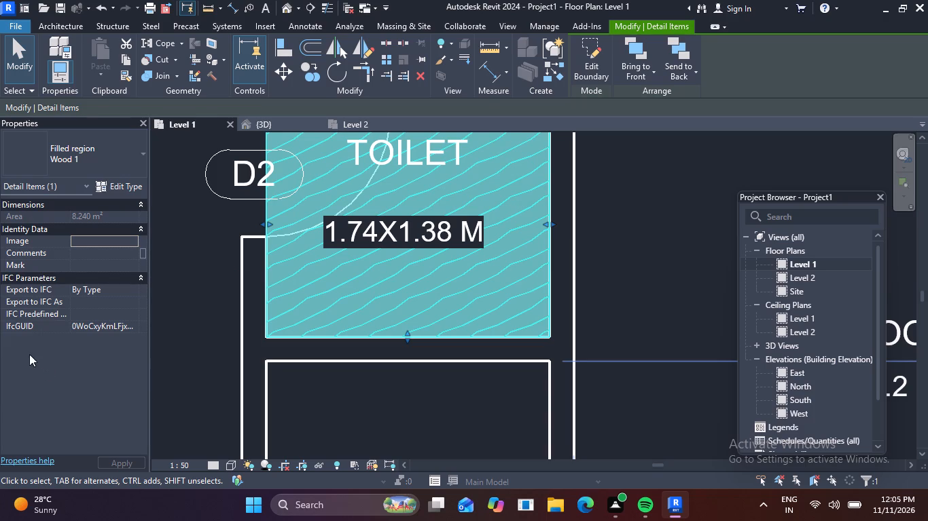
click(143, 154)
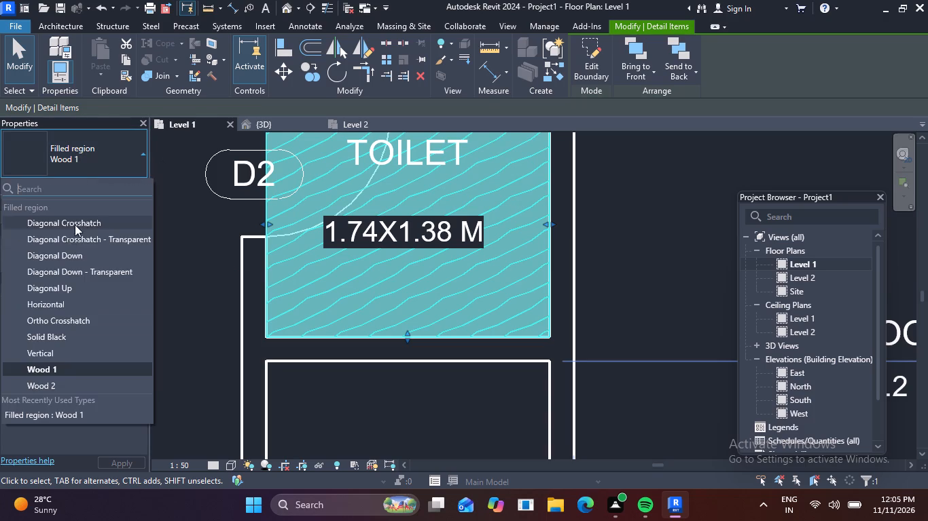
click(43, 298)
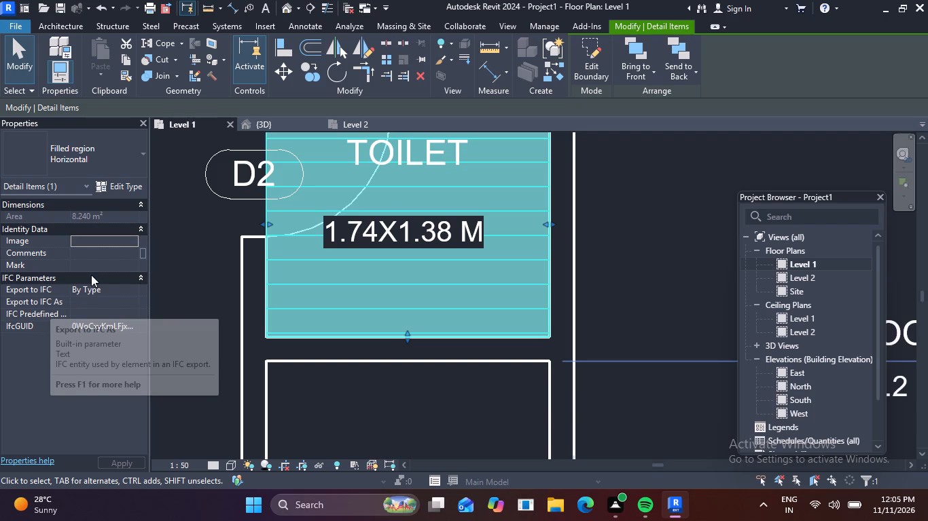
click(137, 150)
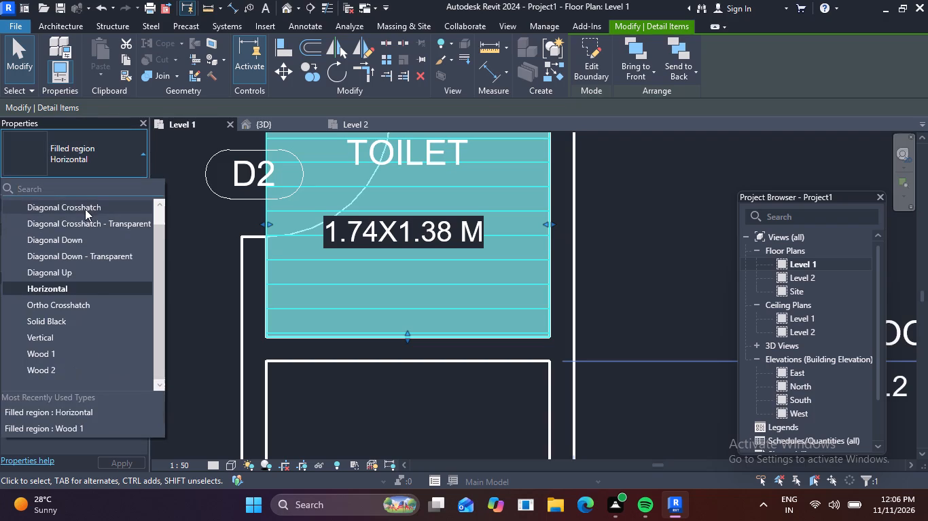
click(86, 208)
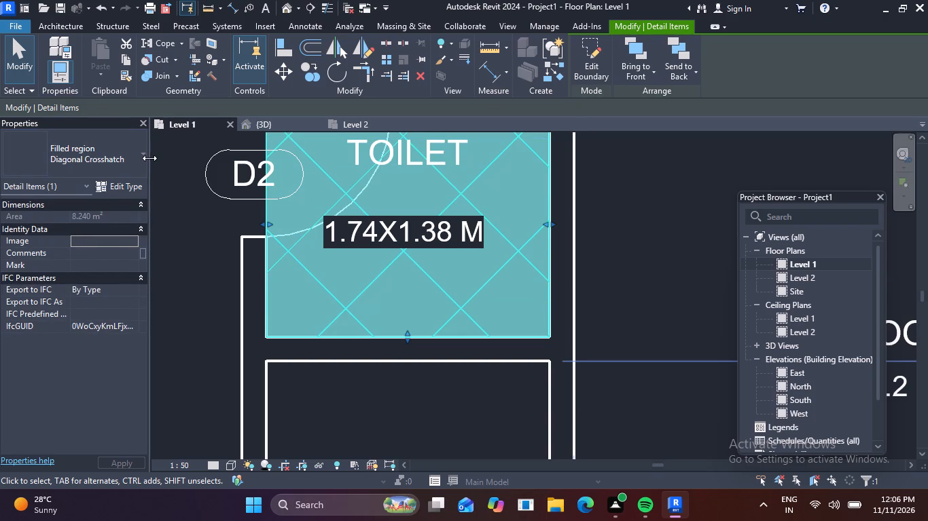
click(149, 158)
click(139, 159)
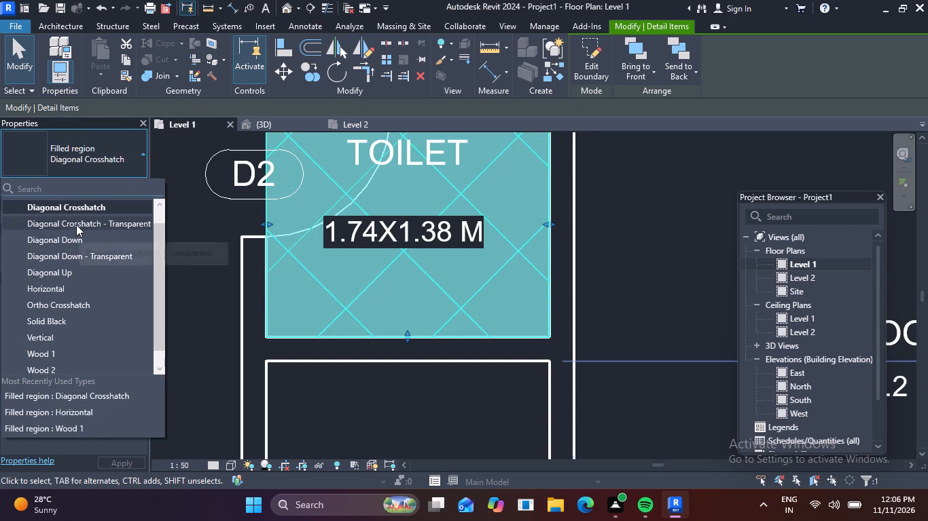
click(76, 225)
Change the toilets' filled region to the Diagonal Up type.
click(144, 155)
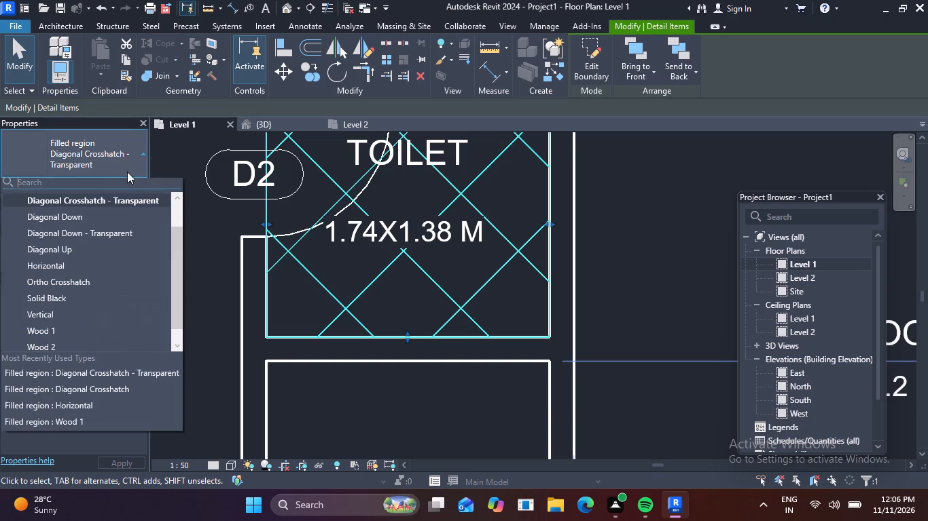
click(64, 255)
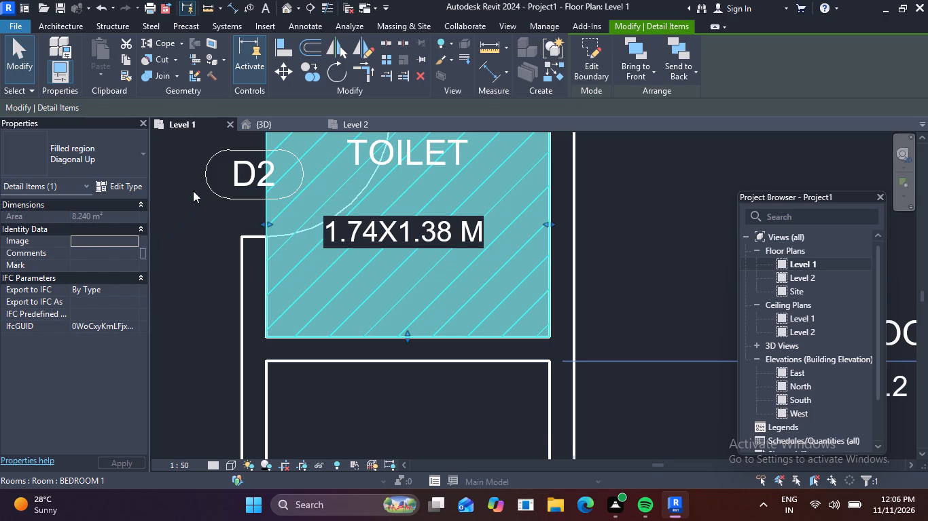
Set the Diagonal Up type's foreground fill pattern to the Insulation - Rigid drafting pattern and deselect the toilets' filled region.
click(119, 182)
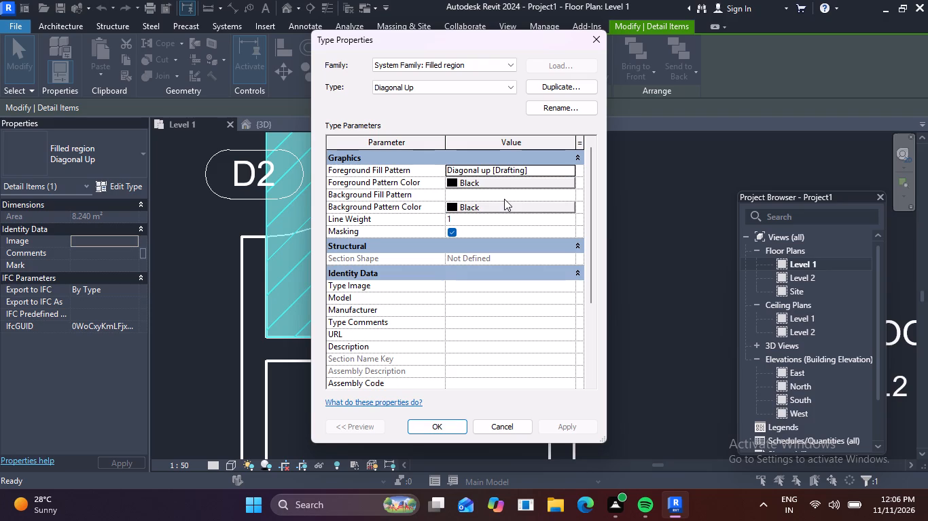
click(563, 168)
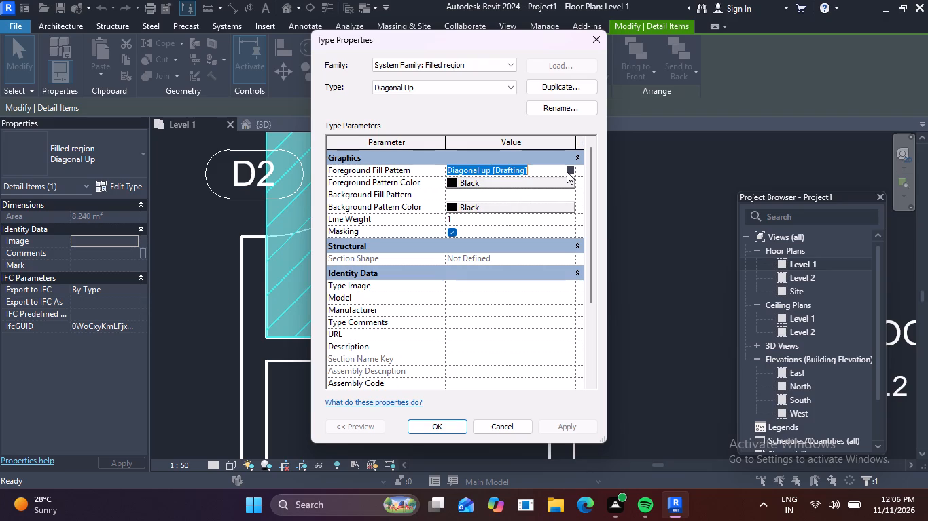
click(571, 170)
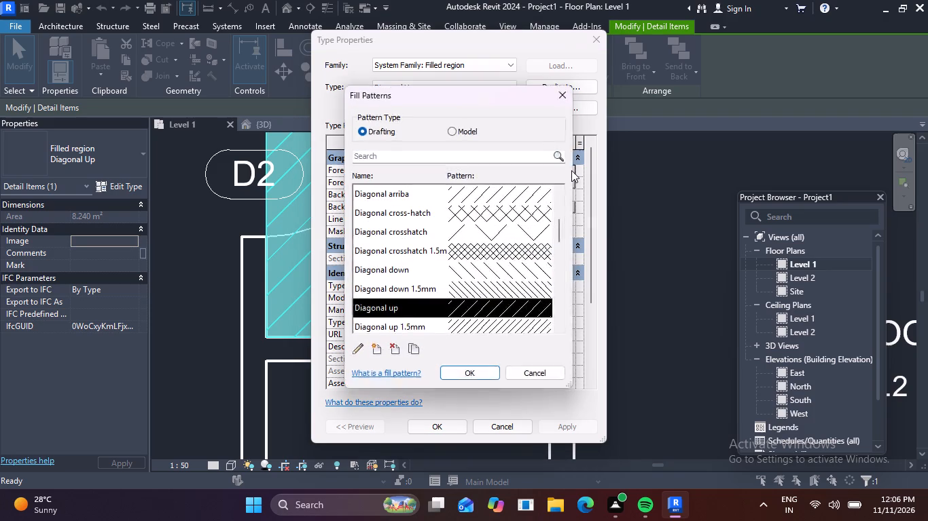
scroll(512, 258, down, 2)
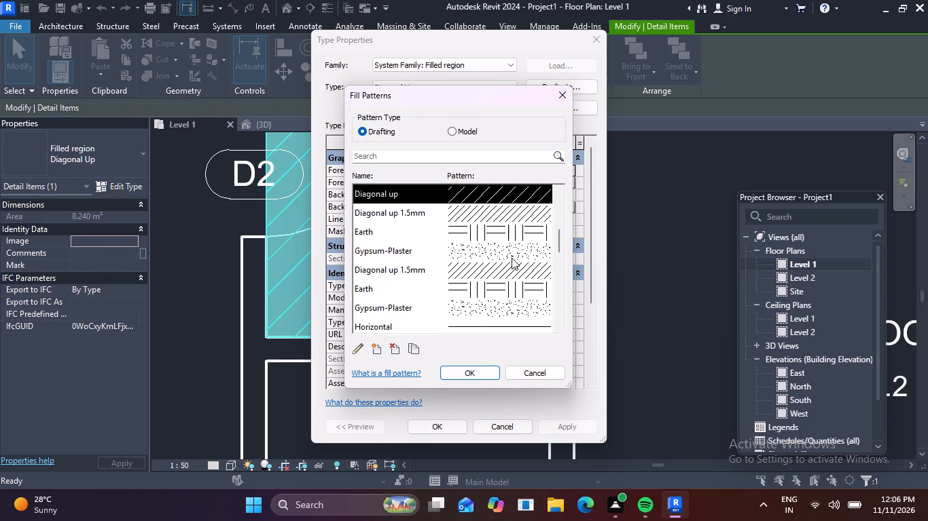
scroll(513, 258, down, 2)
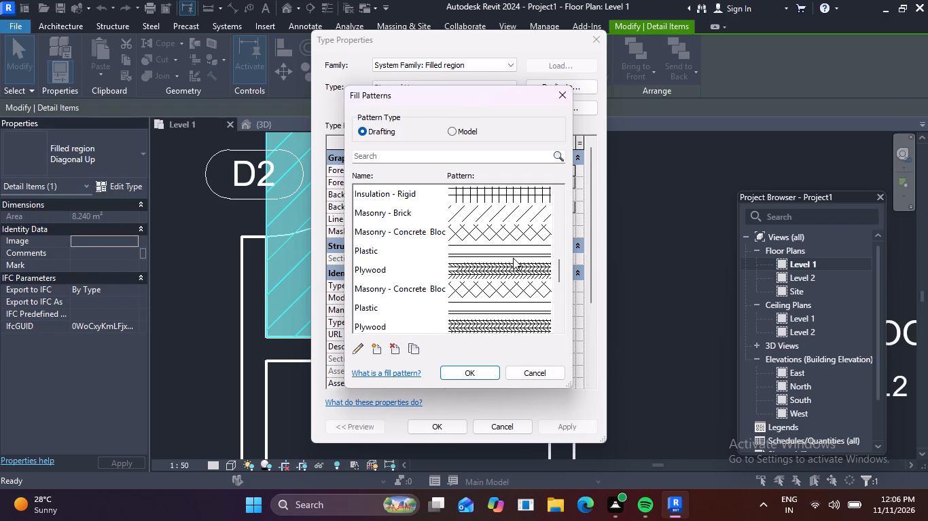
scroll(513, 258, down, 3)
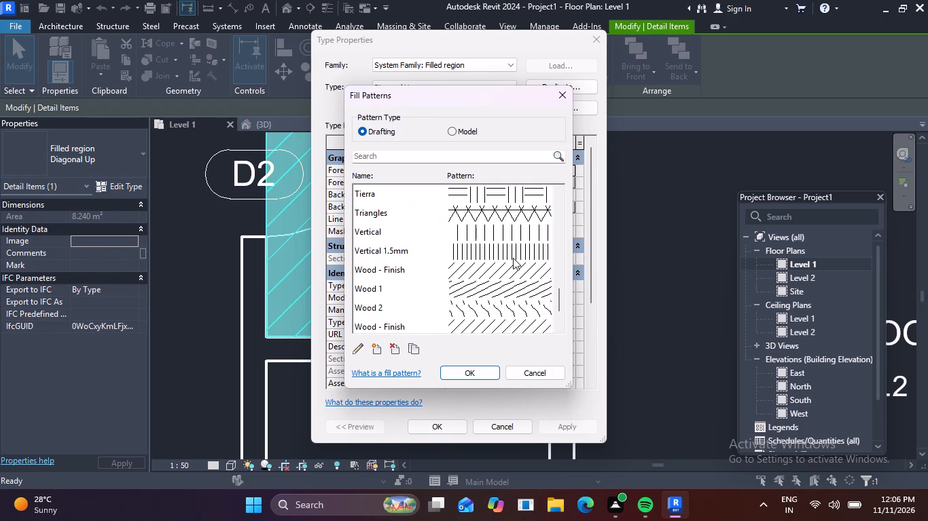
scroll(513, 250, up, 5)
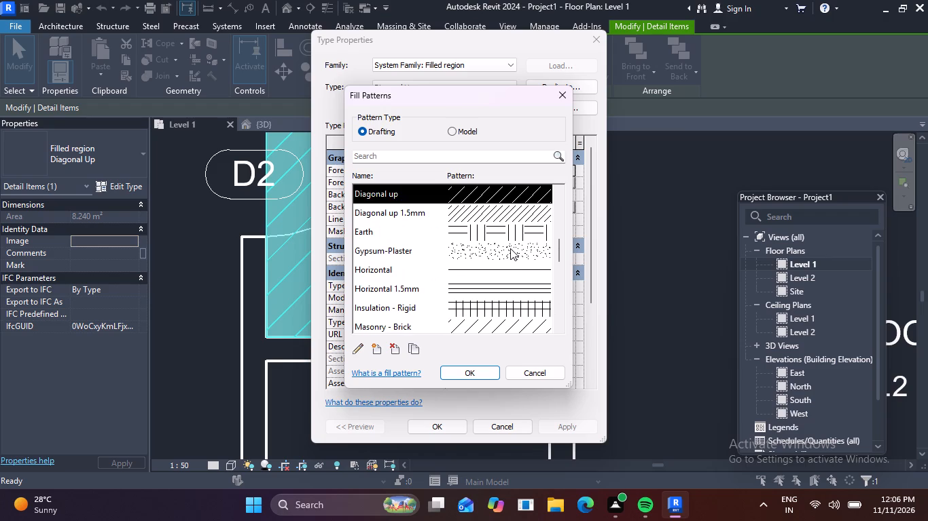
click(503, 305)
click(473, 374)
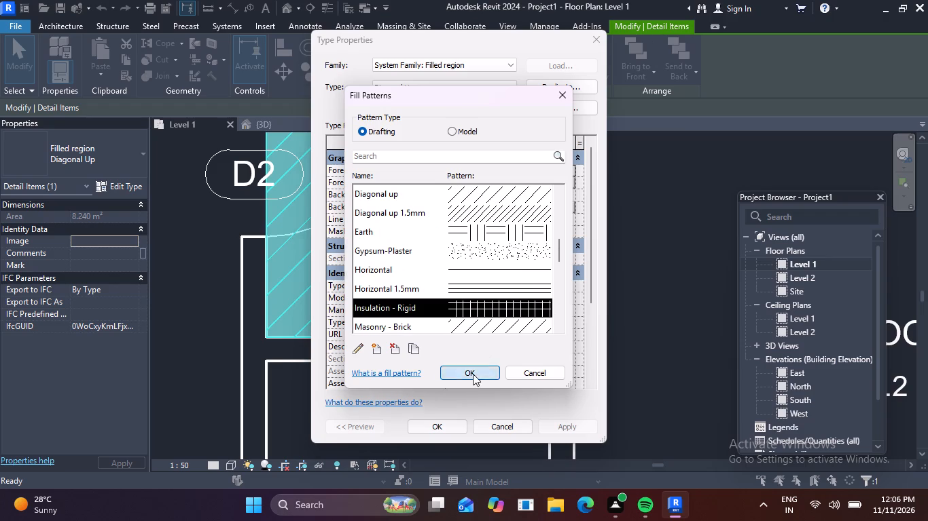
click(446, 427)
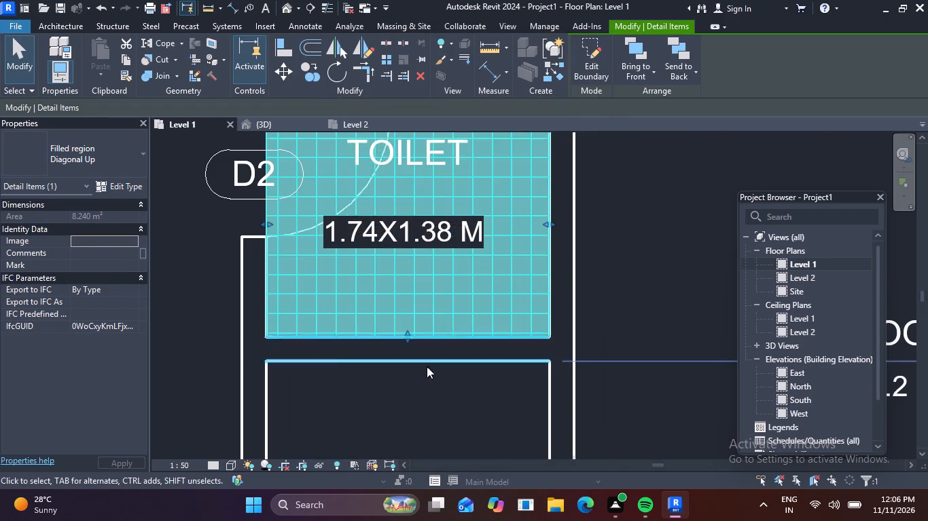
scroll(427, 366, down, 5)
middle_drag(516, 348, 399, 355)
scroll(398, 355, up, 1)
key(Escape)
scroll(445, 322, down, 3)
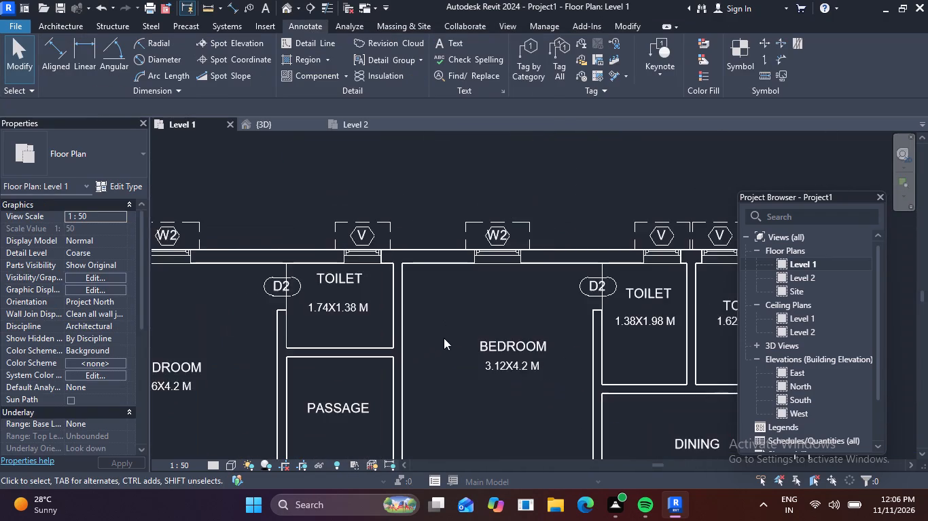
middle_drag(455, 340, 368, 298)
scroll(397, 324, down, 3)
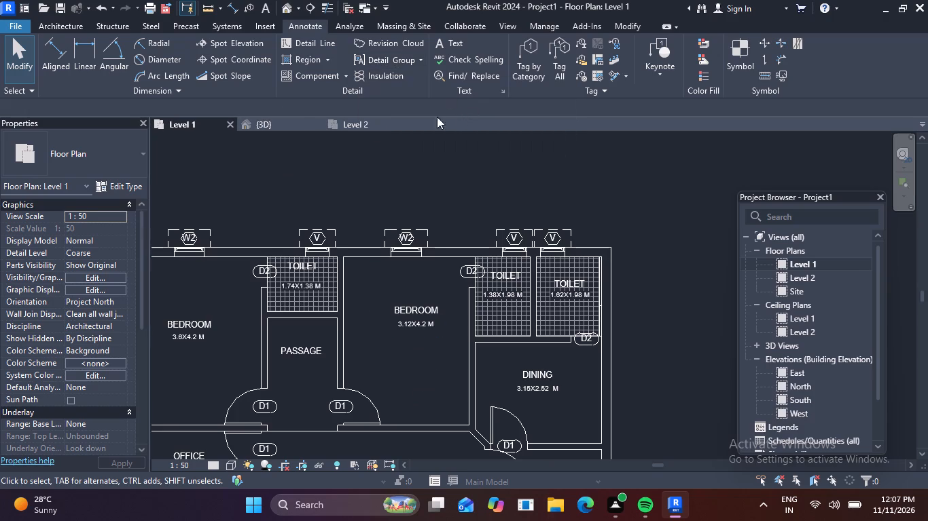
Draw the kitchen counter outline as Thin Lines detail lines: about 2 m from the living room wall, 0.7 m up, 0.76 m across to the exterior wall.
click(314, 41)
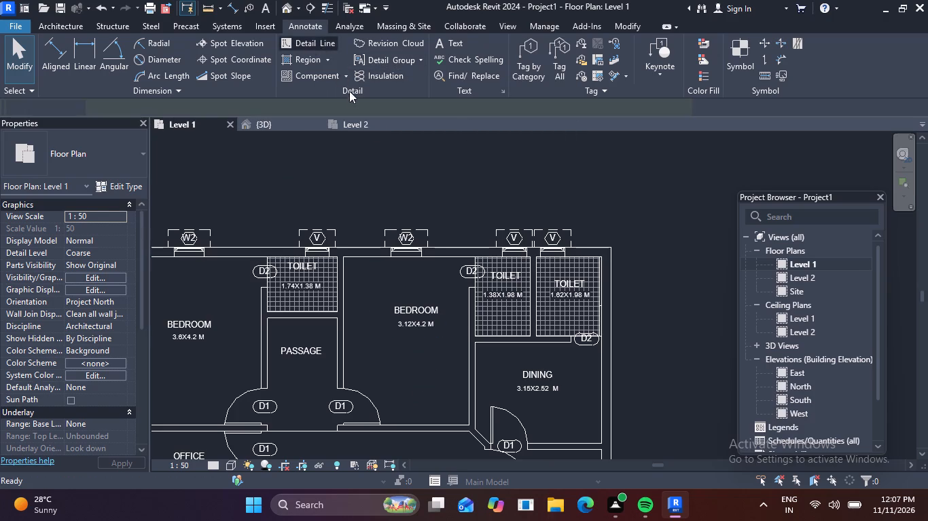
middle_drag(641, 343, 627, 279)
scroll(641, 340, down, 1)
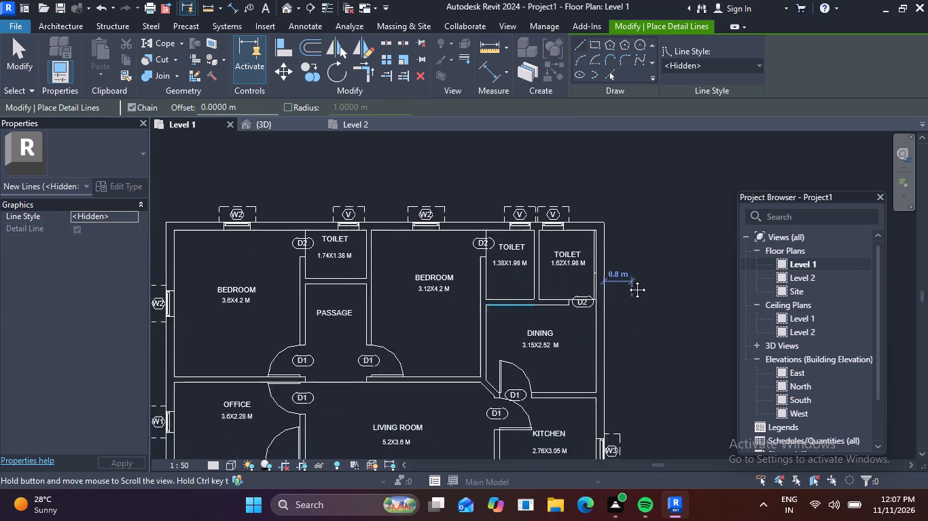
middle_drag(627, 279, 624, 250)
middle_drag(573, 396, 559, 328)
scroll(491, 414, up, 3)
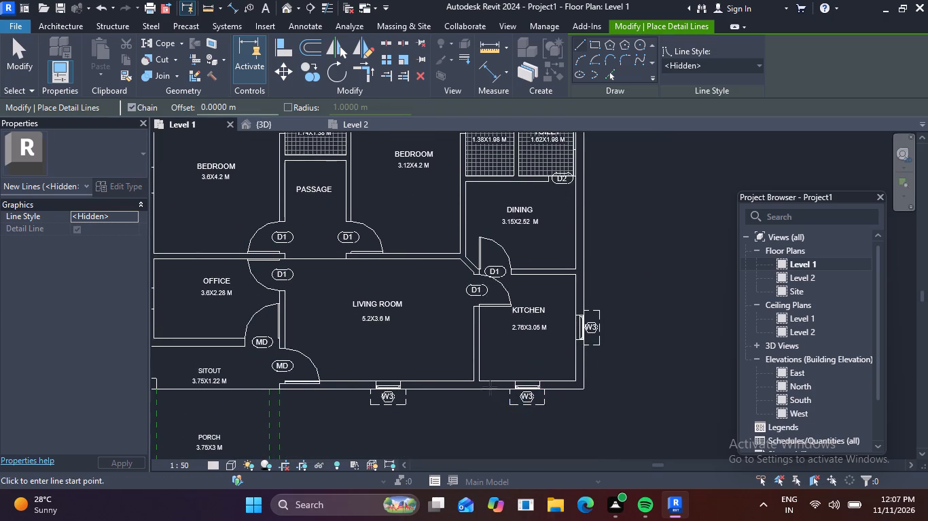
scroll(490, 387, up, 2)
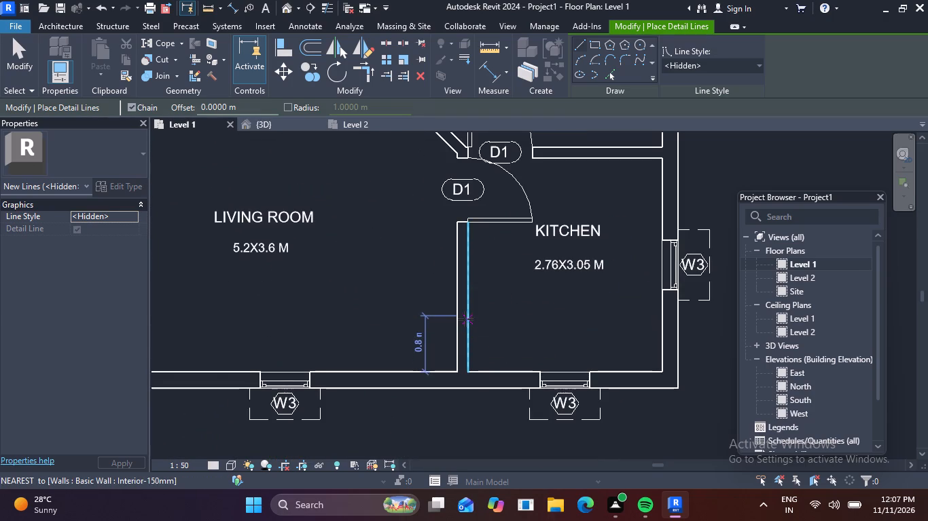
click(465, 322)
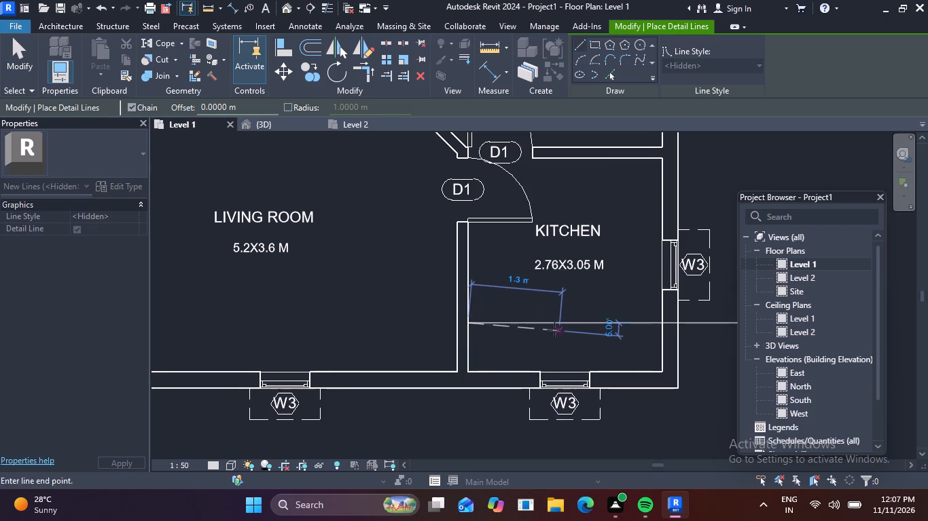
key(Escape)
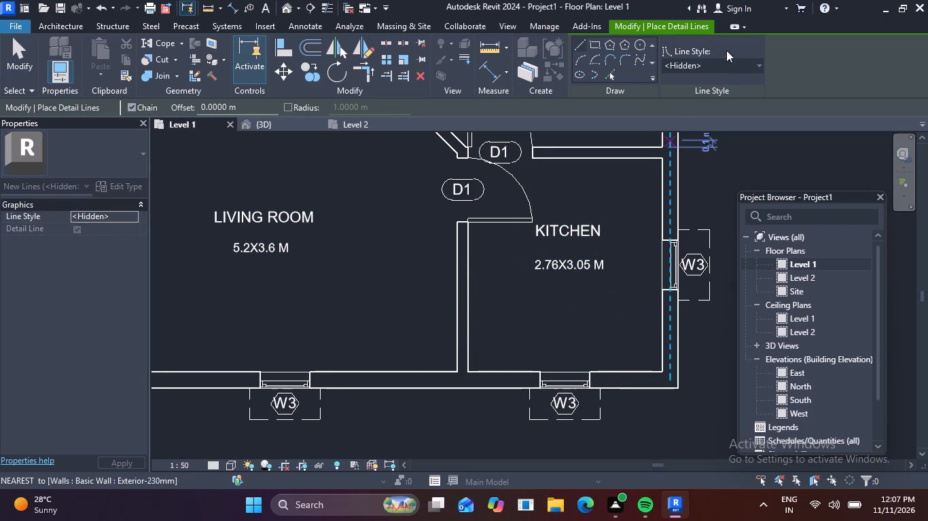
click(757, 63)
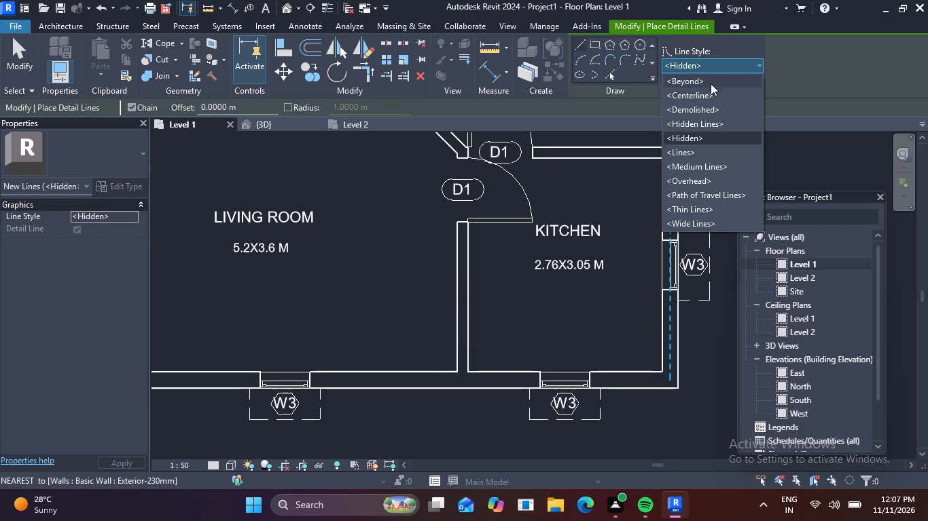
click(700, 208)
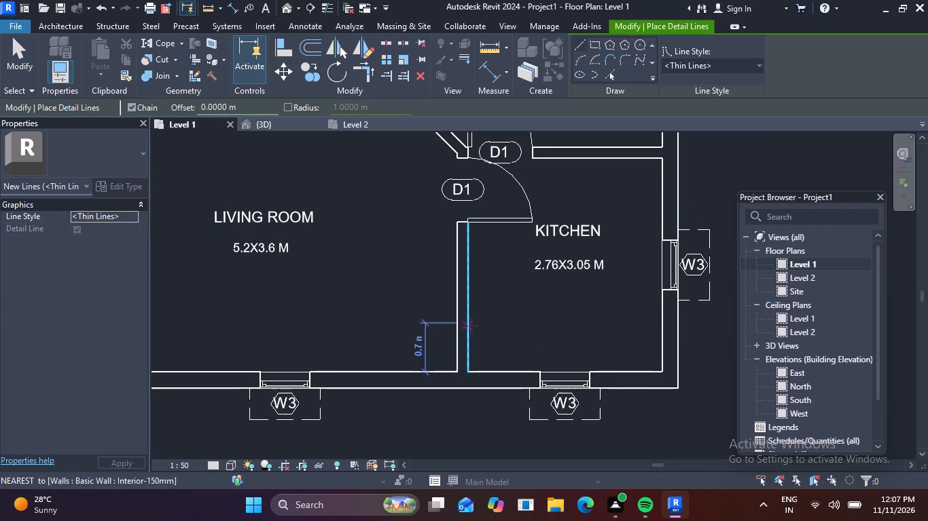
click(469, 320)
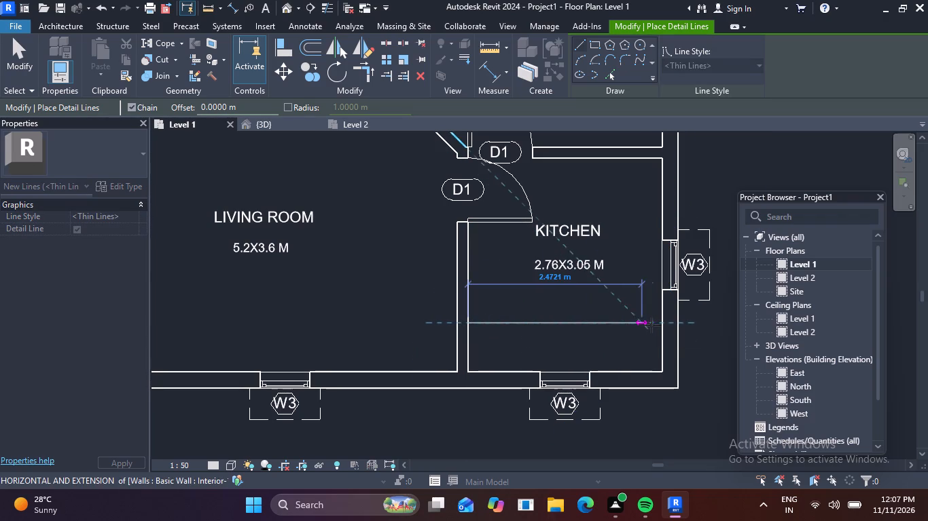
click(609, 321)
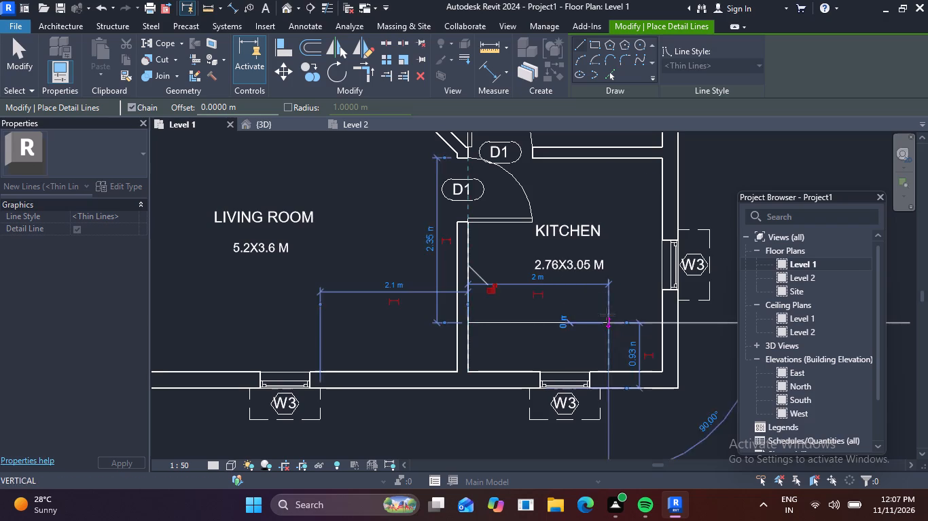
click(609, 274)
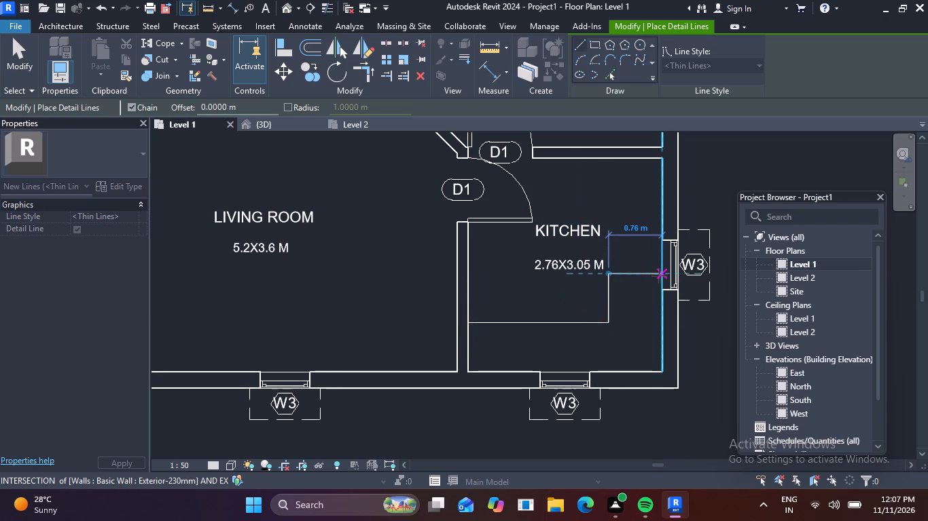
click(659, 275)
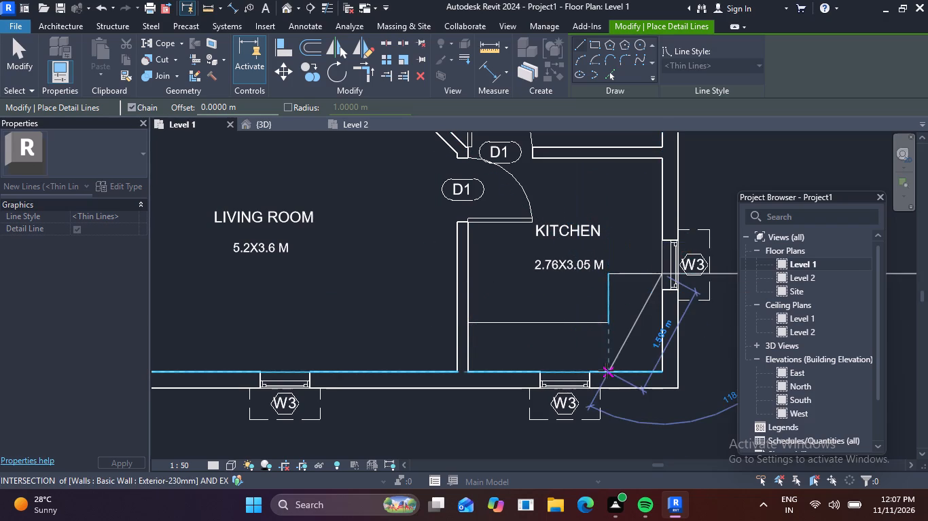
key(Escape)
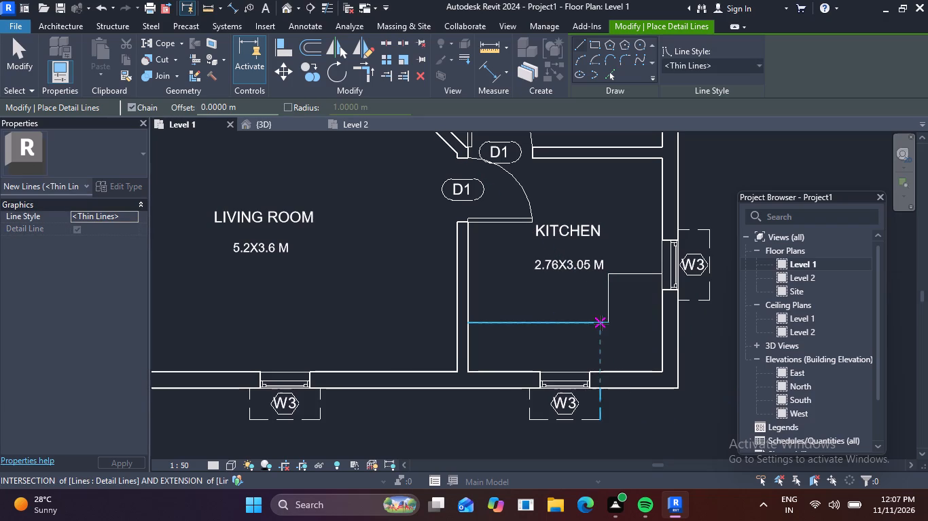
click(601, 323)
key(Escape)
key(Escape)
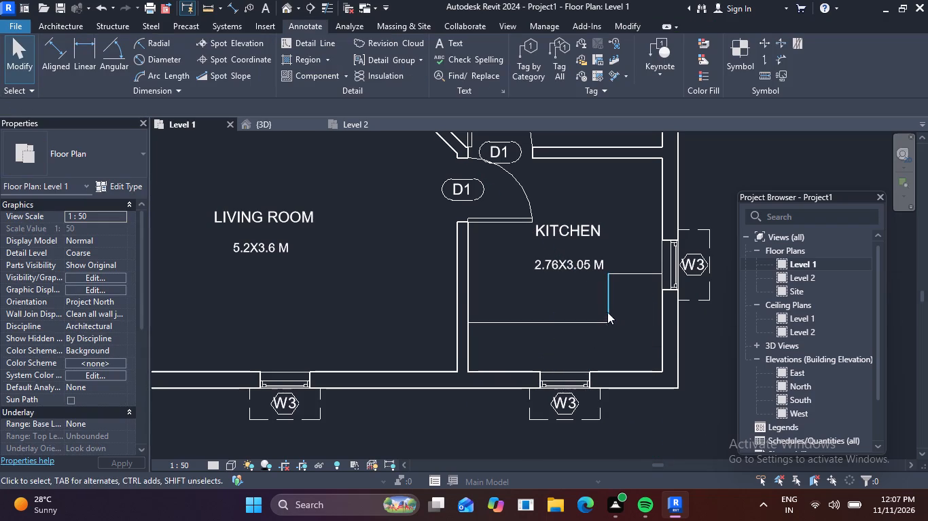
Shift the exterior wall below the kitchen slightly inward, toward the counter's long line.
click(599, 320)
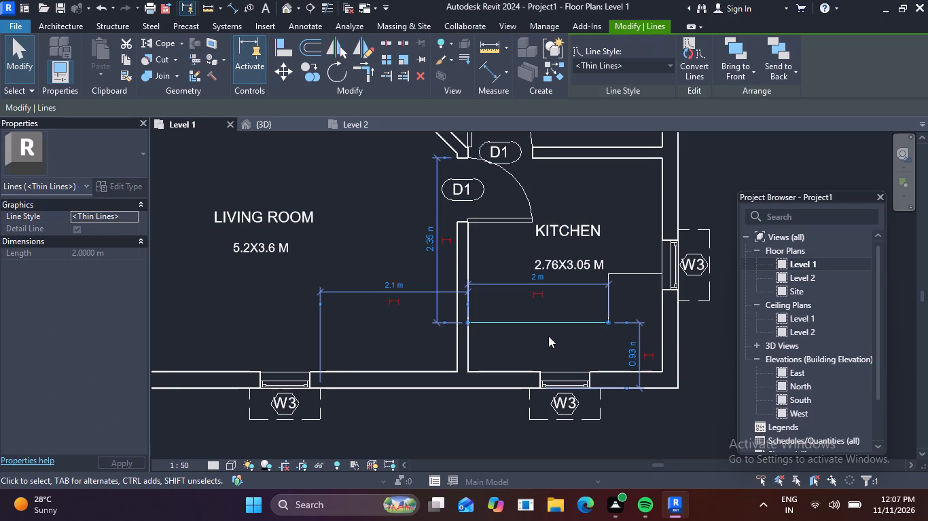
key(Escape)
key(Escape)
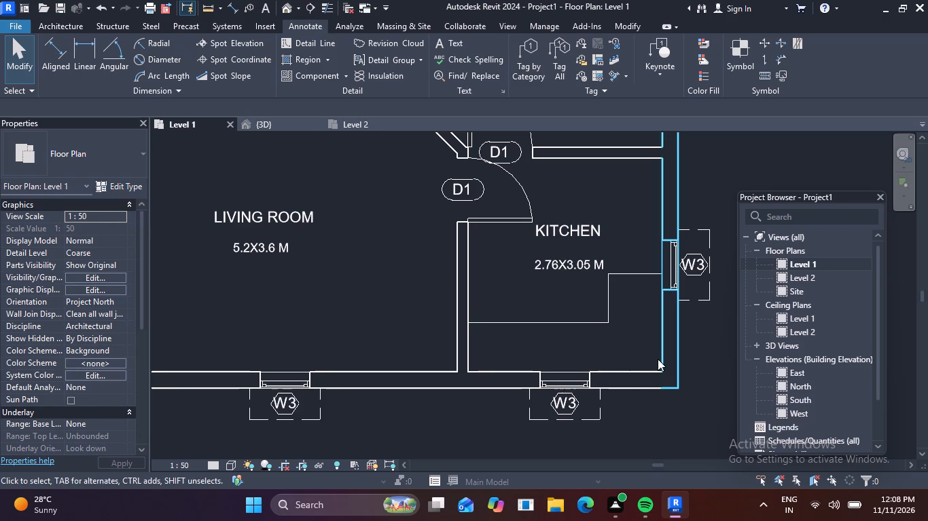
click(580, 320)
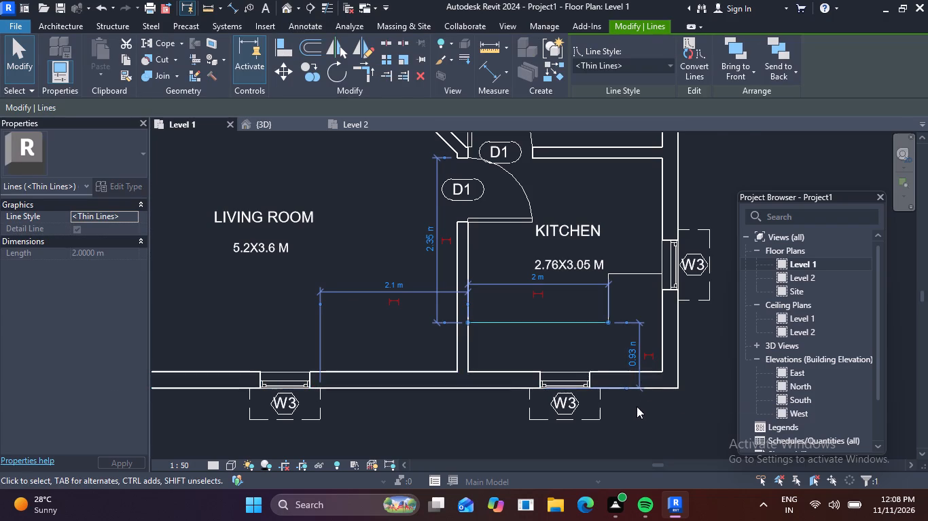
scroll(634, 407, up, 4)
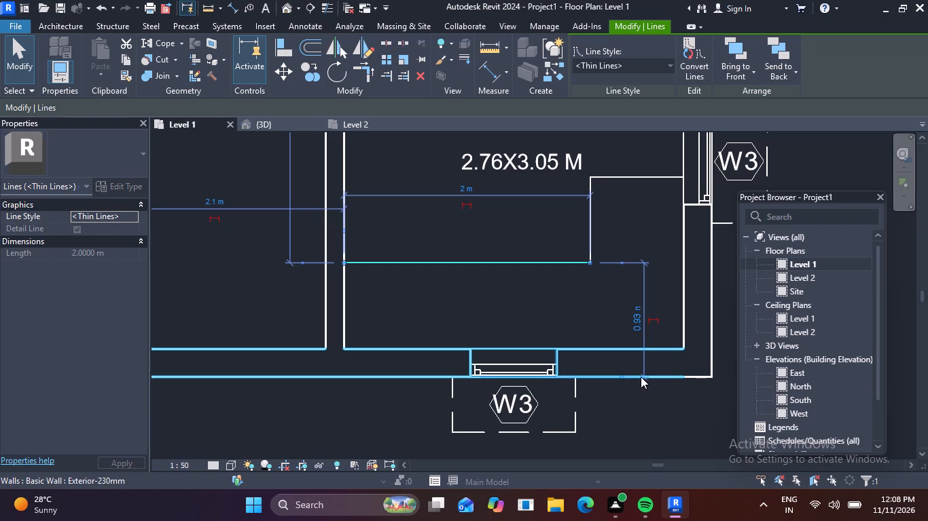
drag(645, 376, 618, 335)
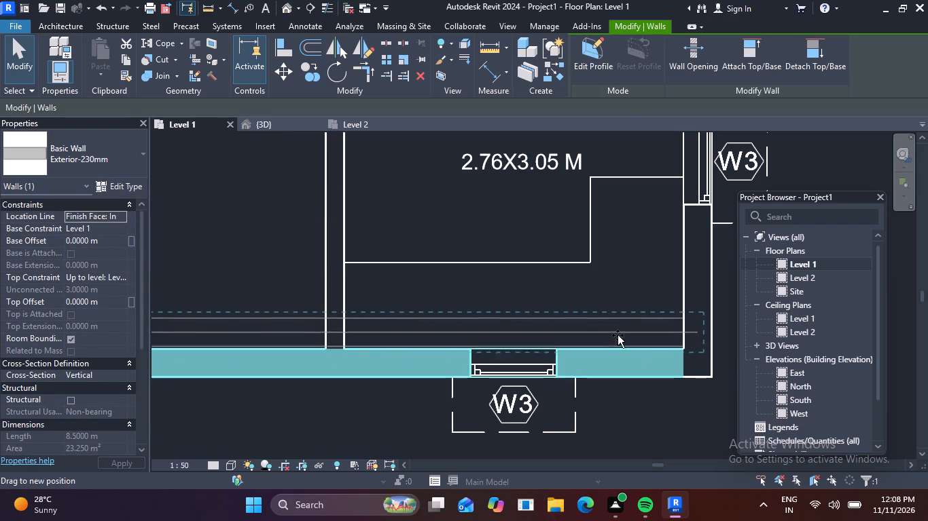
drag(618, 335, 612, 368)
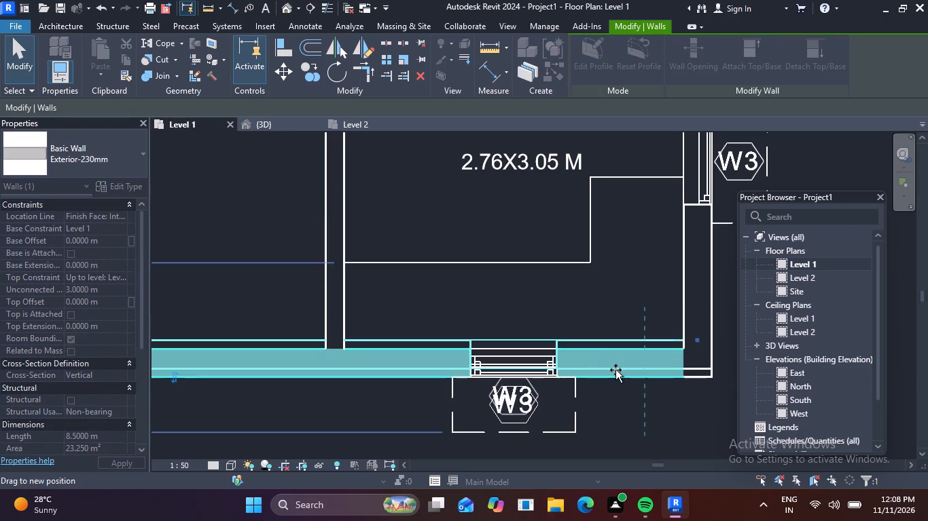
key(Escape)
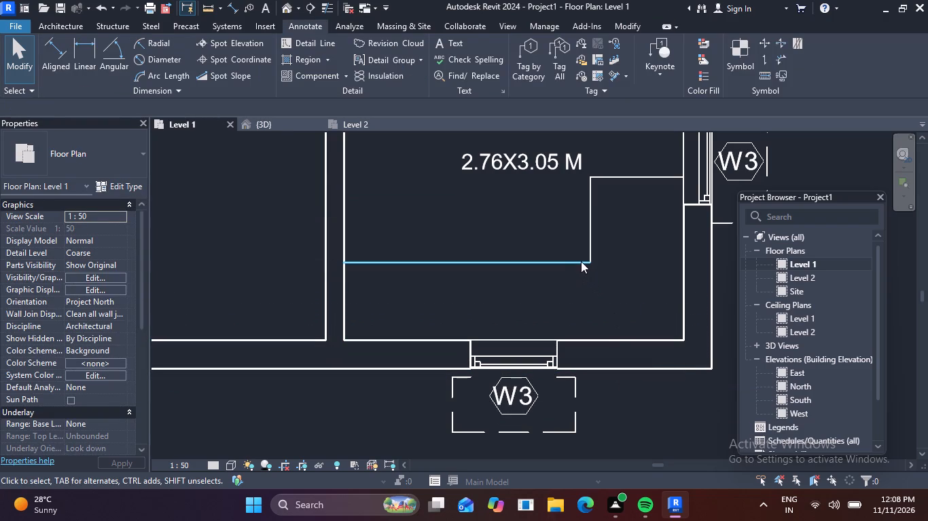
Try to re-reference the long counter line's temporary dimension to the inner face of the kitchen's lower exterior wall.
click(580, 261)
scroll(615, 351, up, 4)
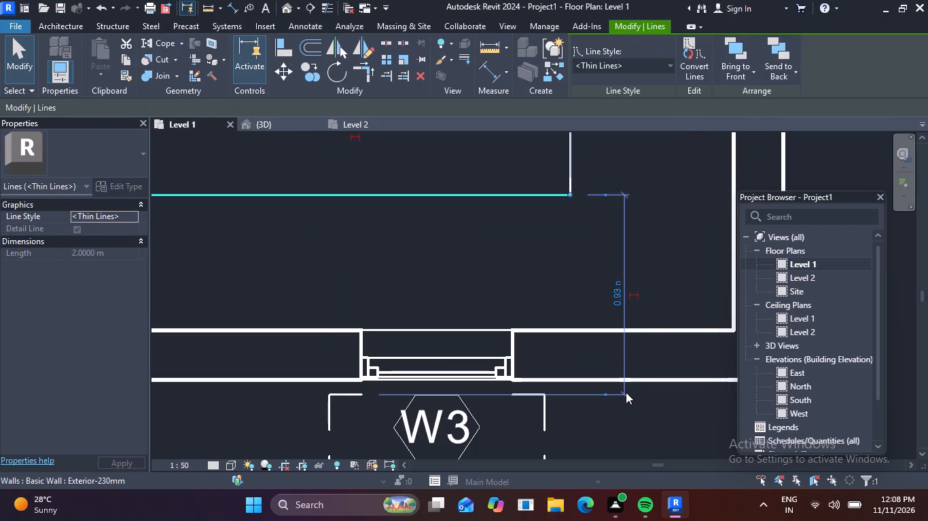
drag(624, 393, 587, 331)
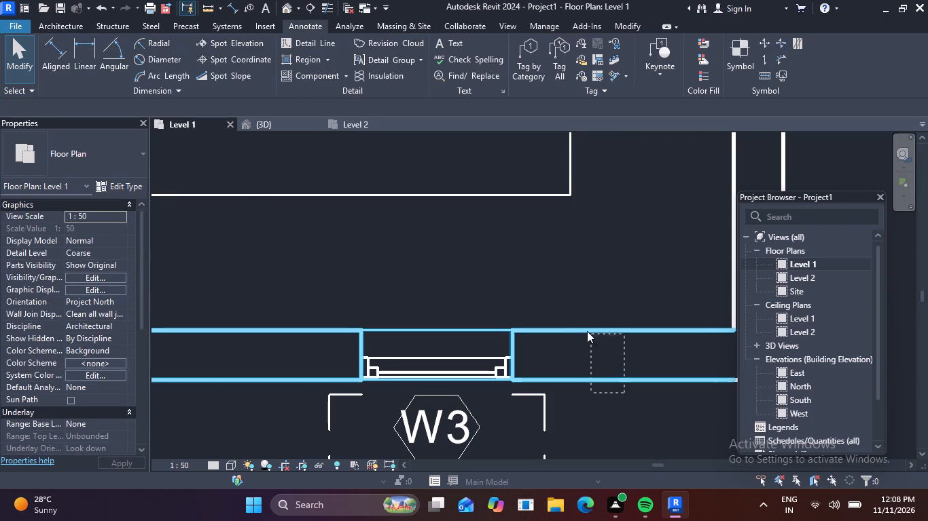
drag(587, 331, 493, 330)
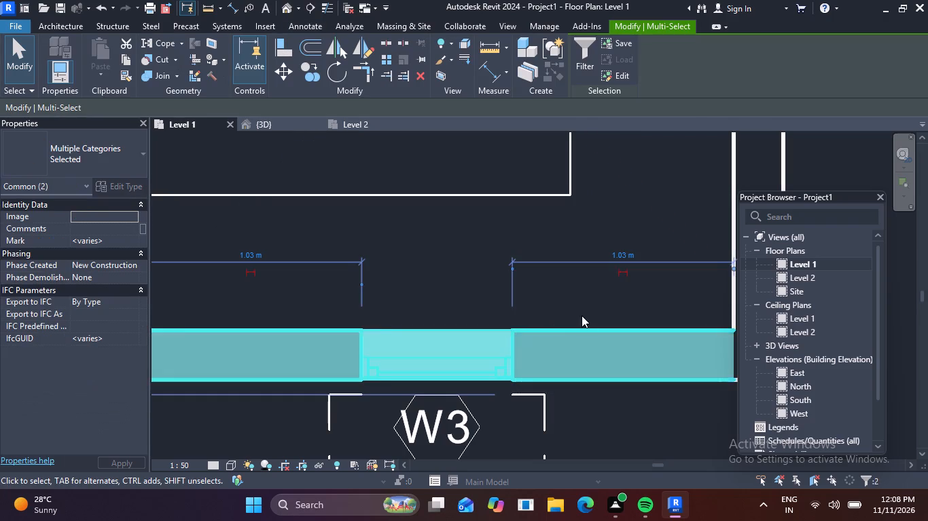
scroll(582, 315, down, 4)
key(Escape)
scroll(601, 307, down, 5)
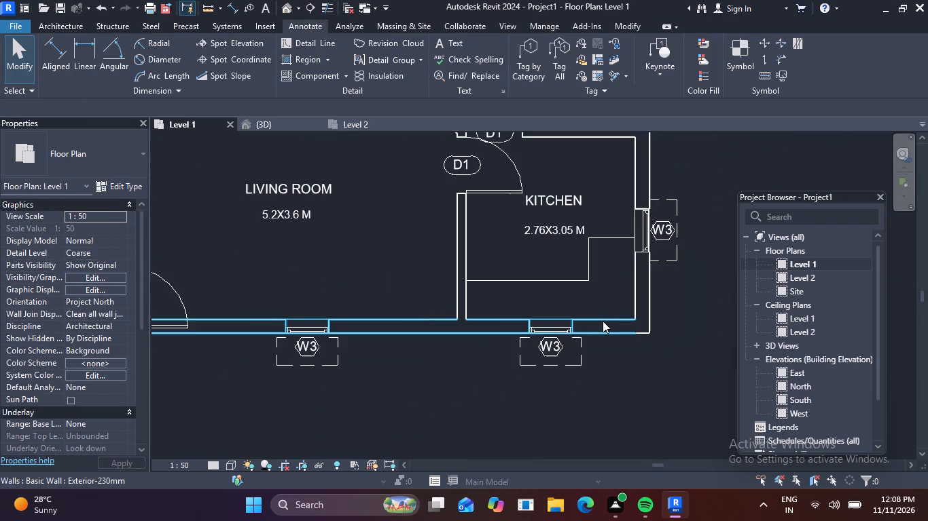
Reference the long counter line's temporary dimension to the inner face of the lower exterior wall and set the distance to 0.75 m.
middle_drag(602, 327, 597, 387)
scroll(597, 387, up, 6)
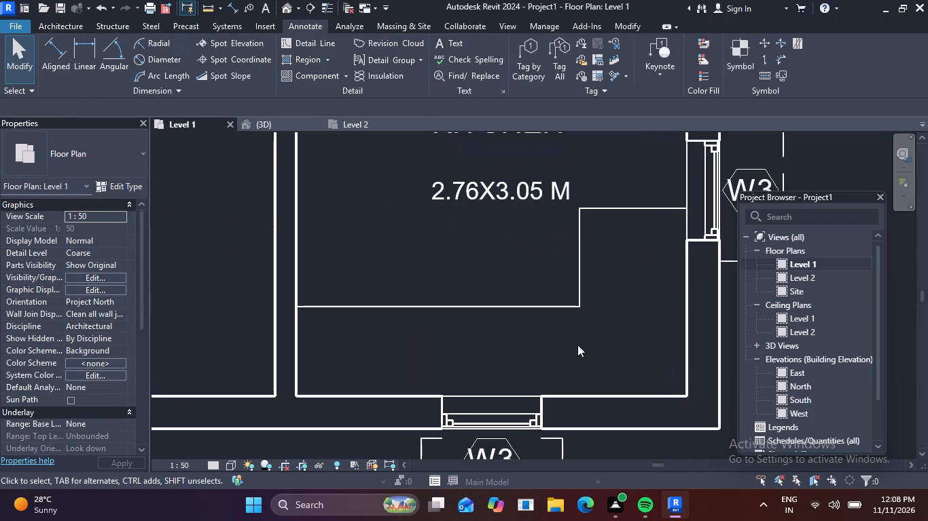
click(558, 306)
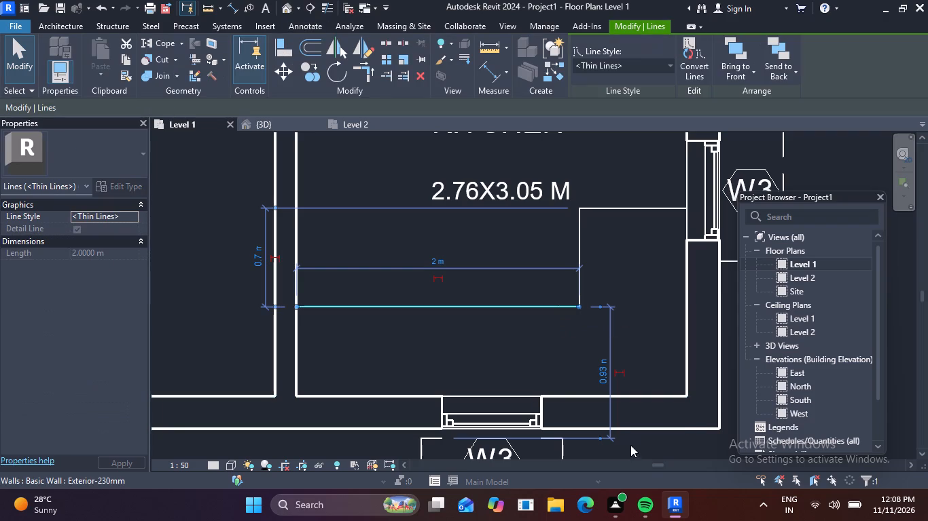
drag(608, 435, 603, 395)
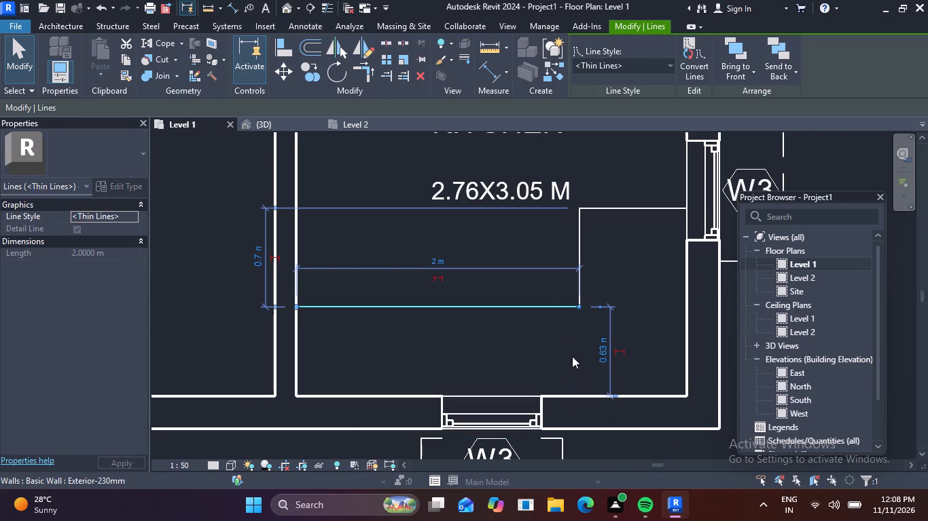
key(Escape)
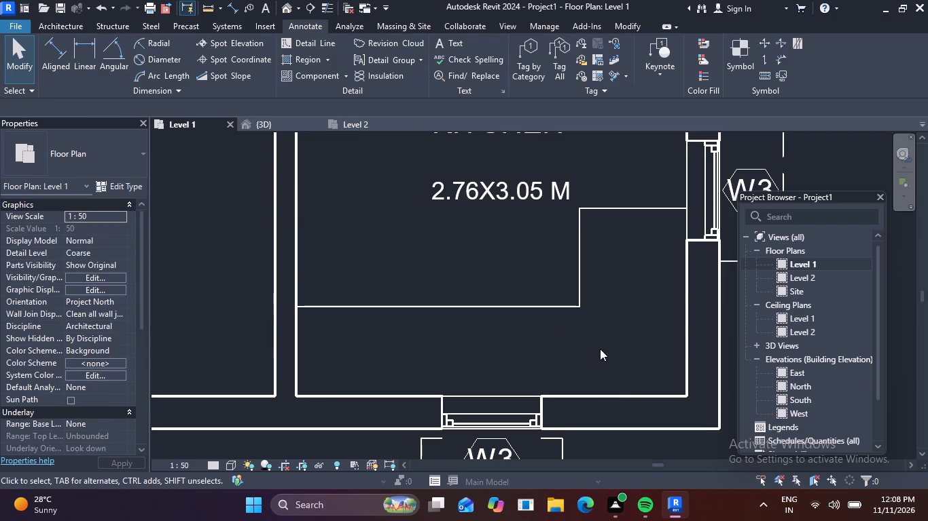
click(560, 303)
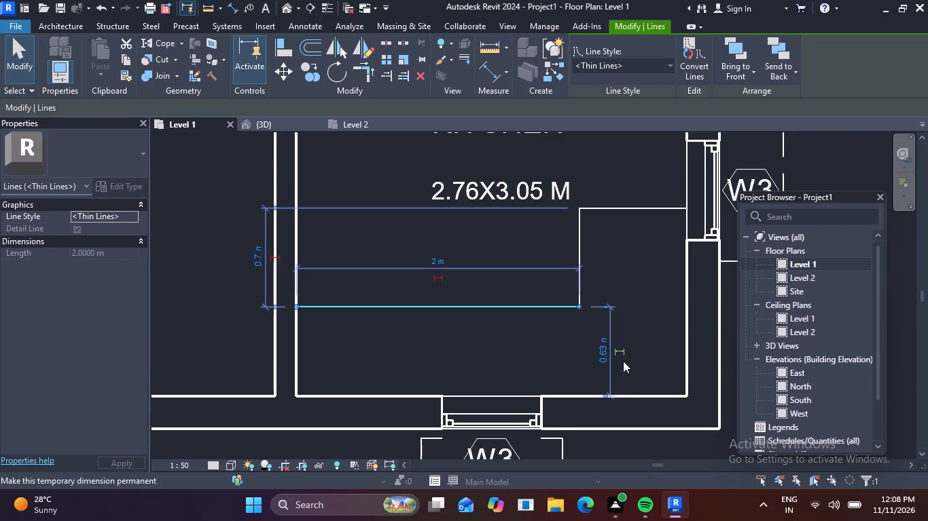
click(599, 360)
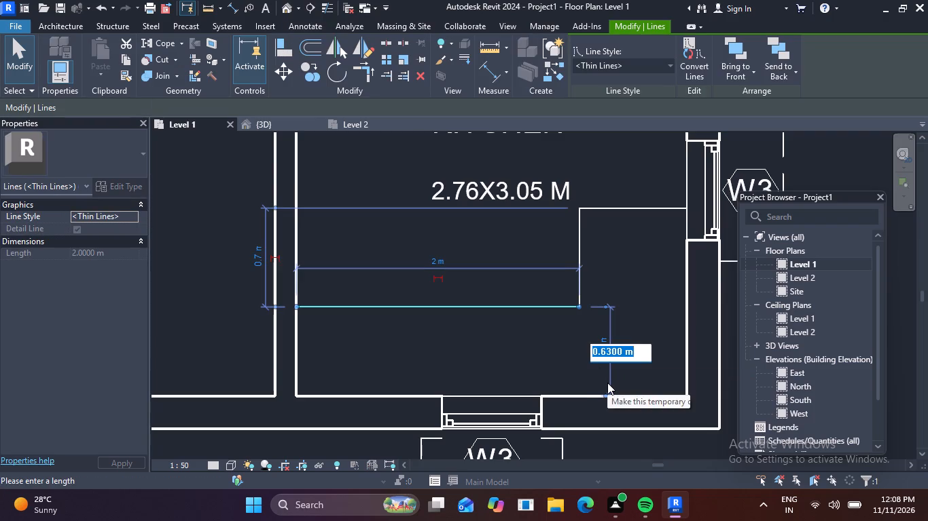
key(BackSpace)
key(period)
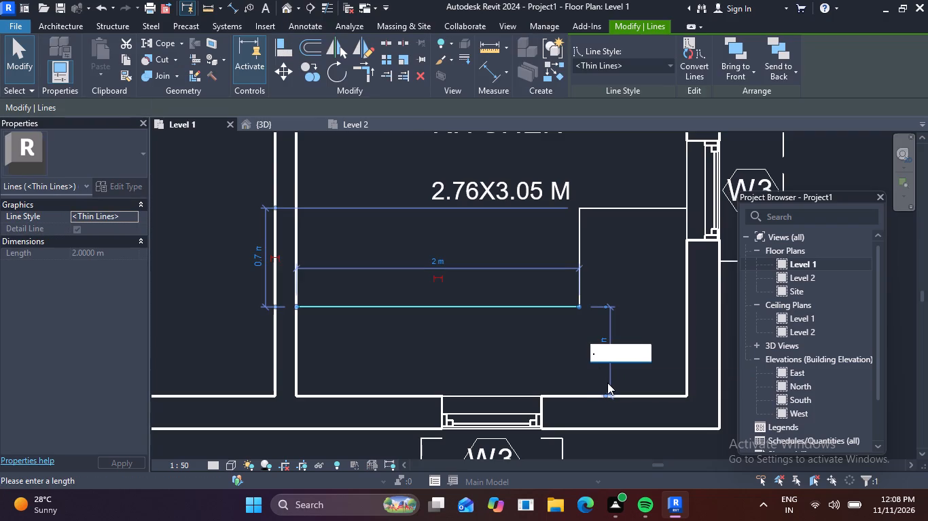
text(75)
key(Return)
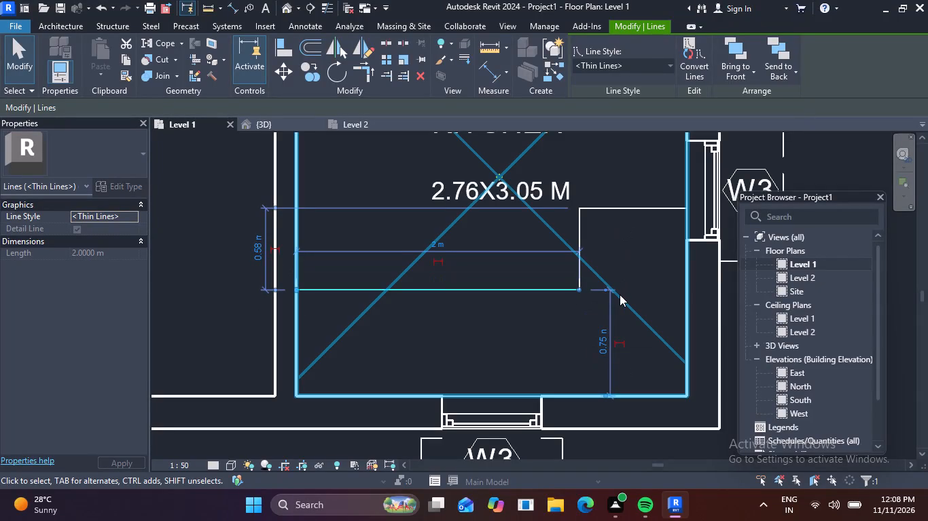
key(Escape)
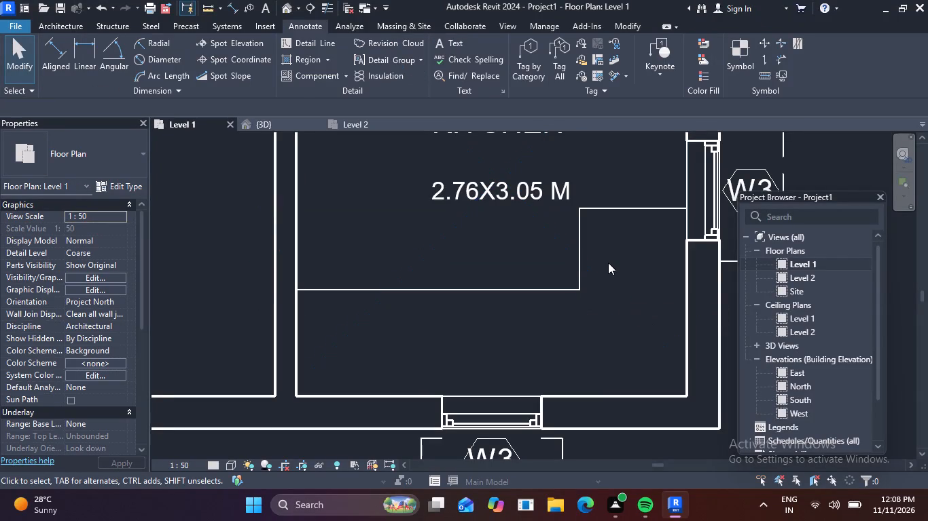
Set the length of the counter's short upper line, running to the kitchen's exterior wall by the window, to 0.75 m.
click(637, 209)
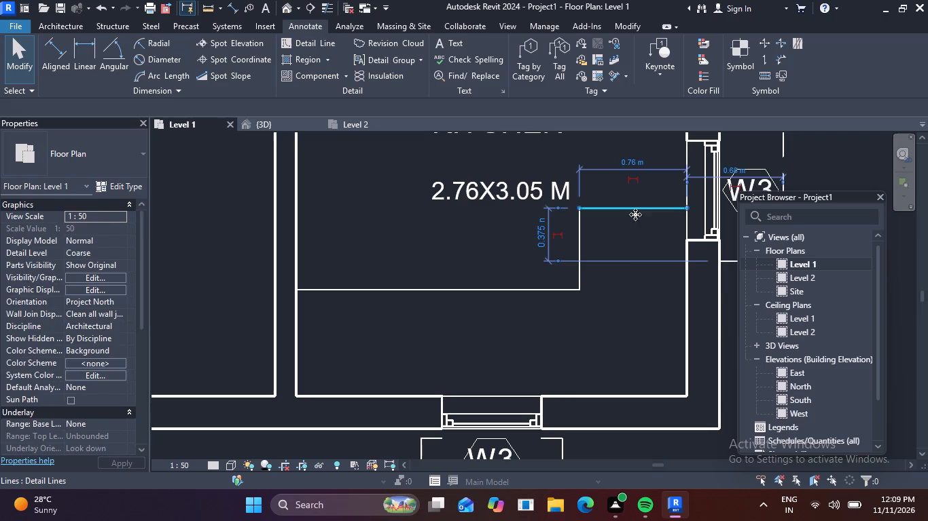
click(633, 163)
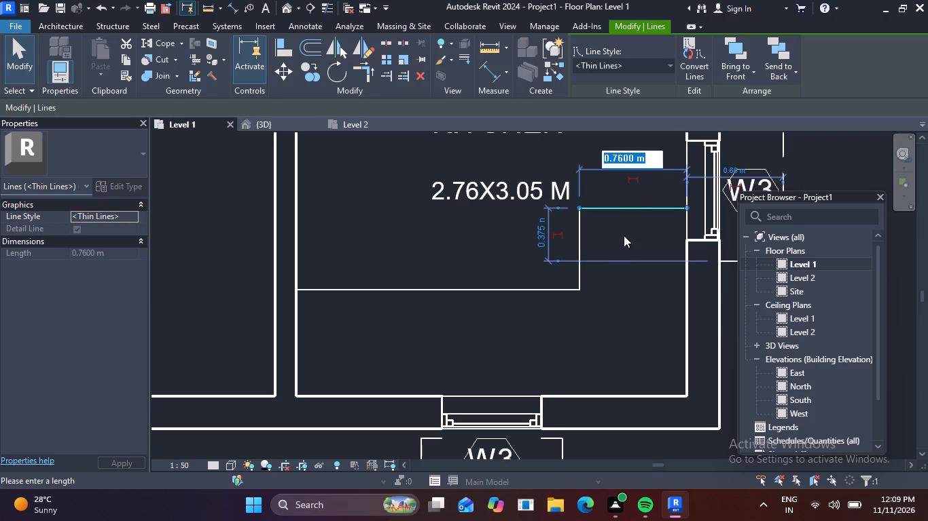
key(BackSpace)
key(period)
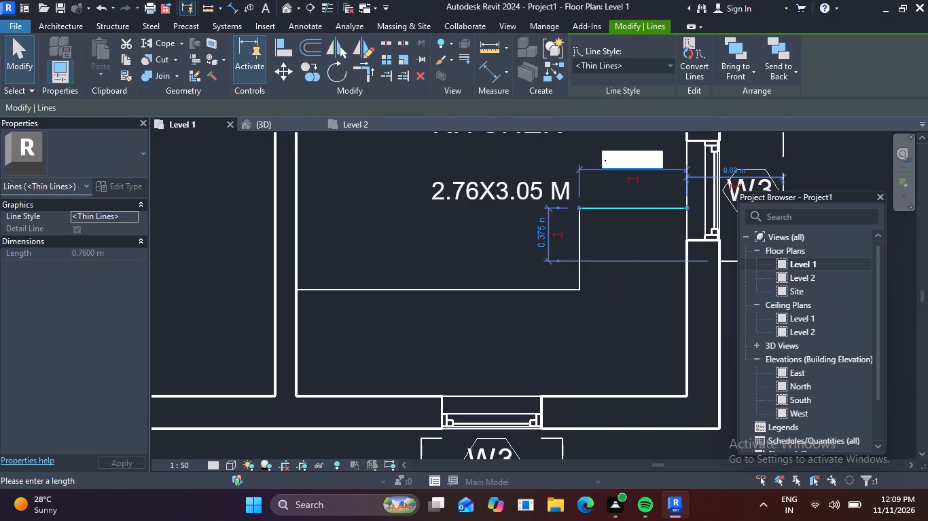
text(75)
key(Return)
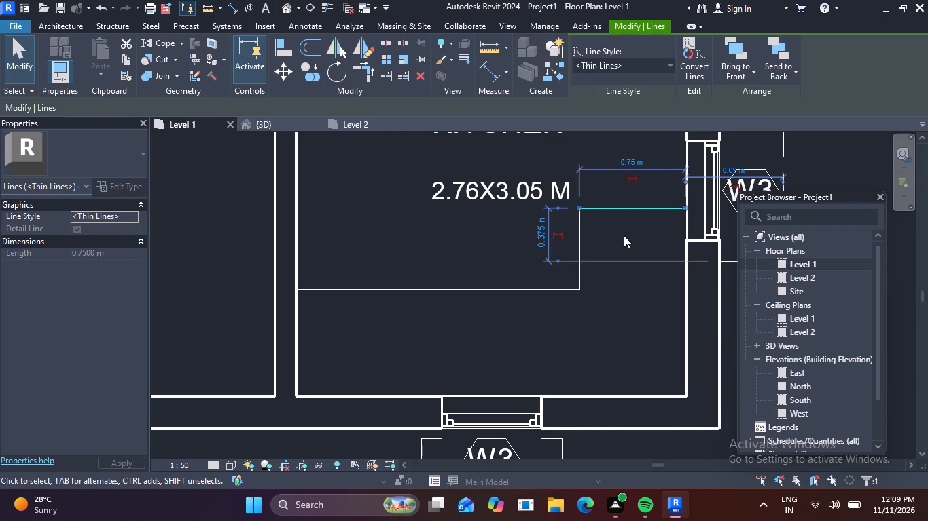
key(Escape)
Open the Level 1 plan's Visibility/Graphic Overrides and look through the model categories down to Walls.
scroll(592, 271, down, 4)
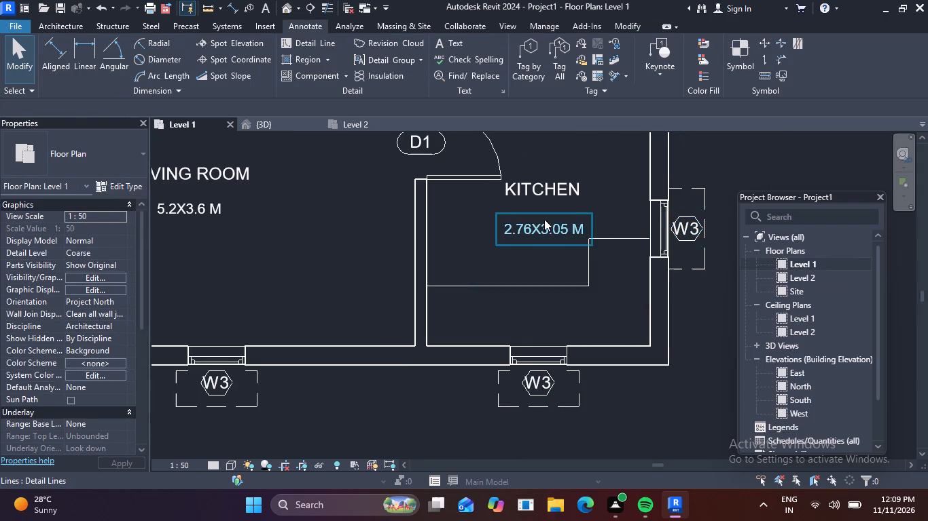
scroll(544, 219, down, 6)
middle_drag(461, 173, 524, 295)
scroll(469, 199, down, 2)
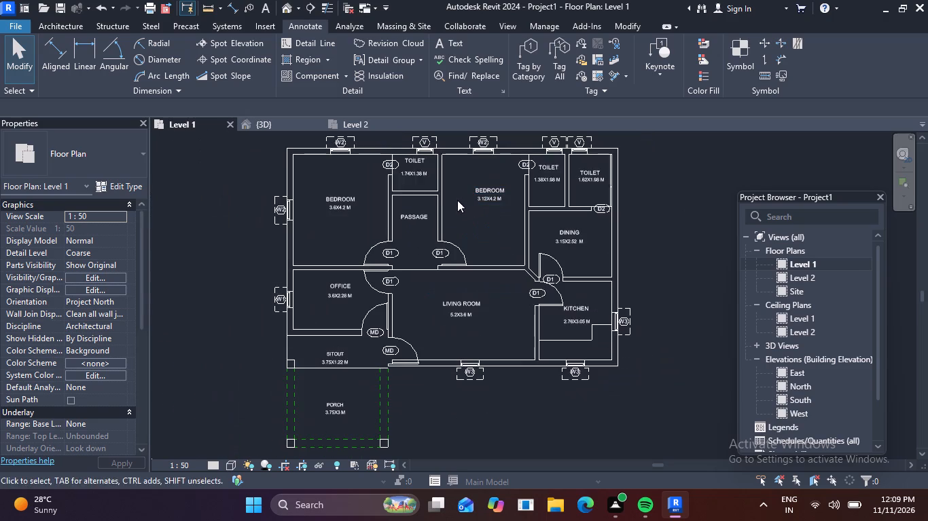
middle_drag(461, 201, 529, 264)
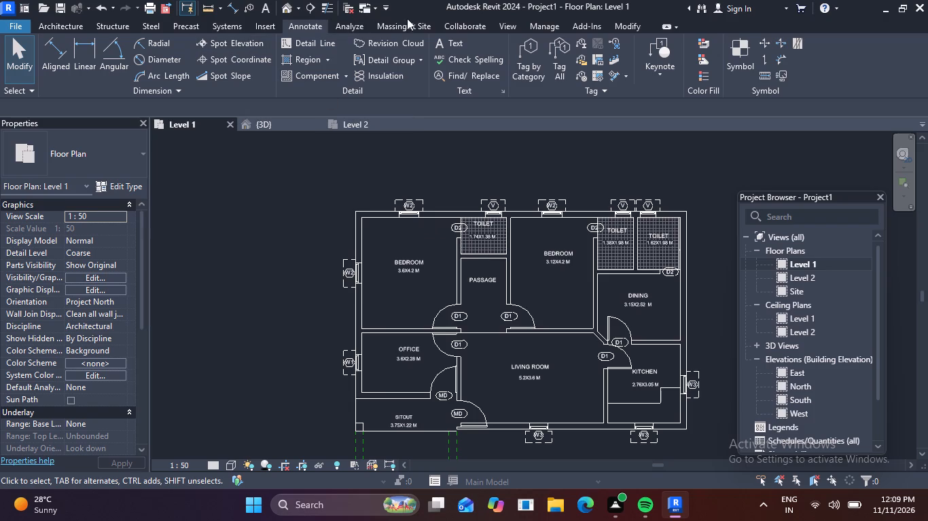
click(507, 21)
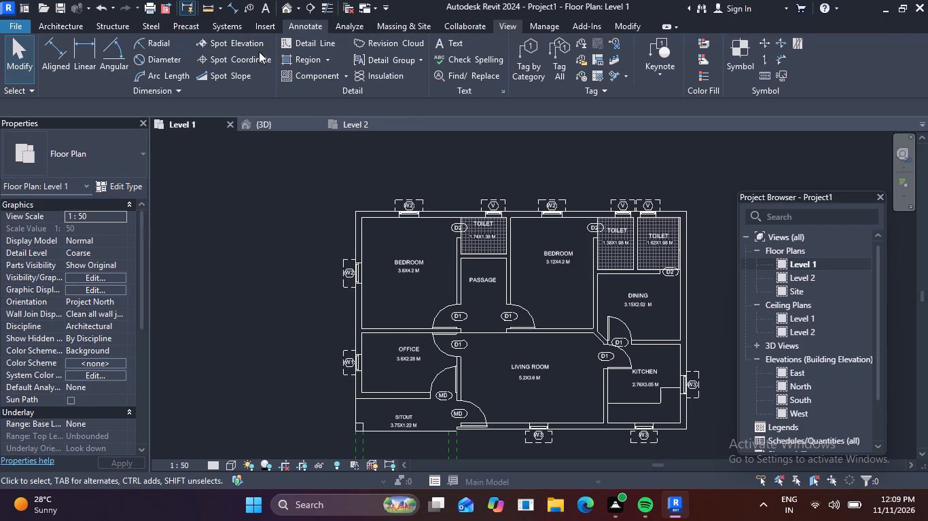
click(122, 43)
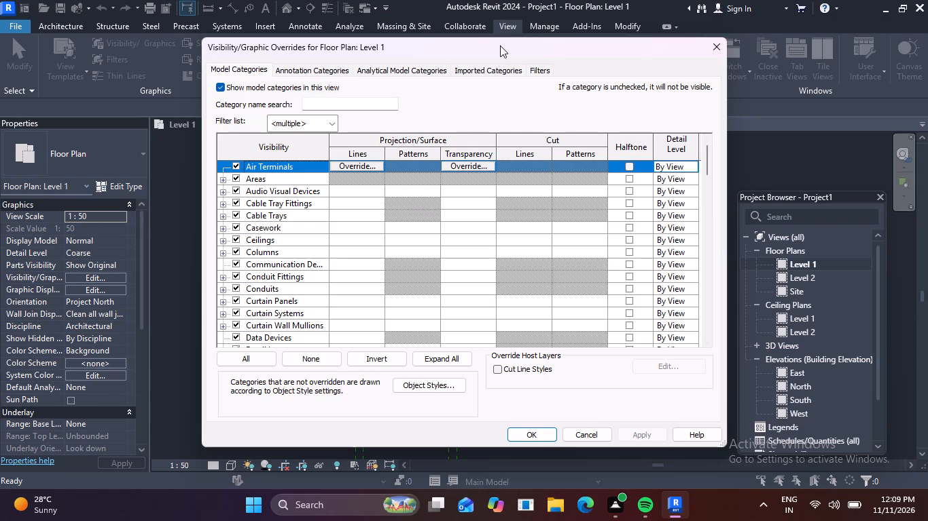
drag(473, 43, 610, 45)
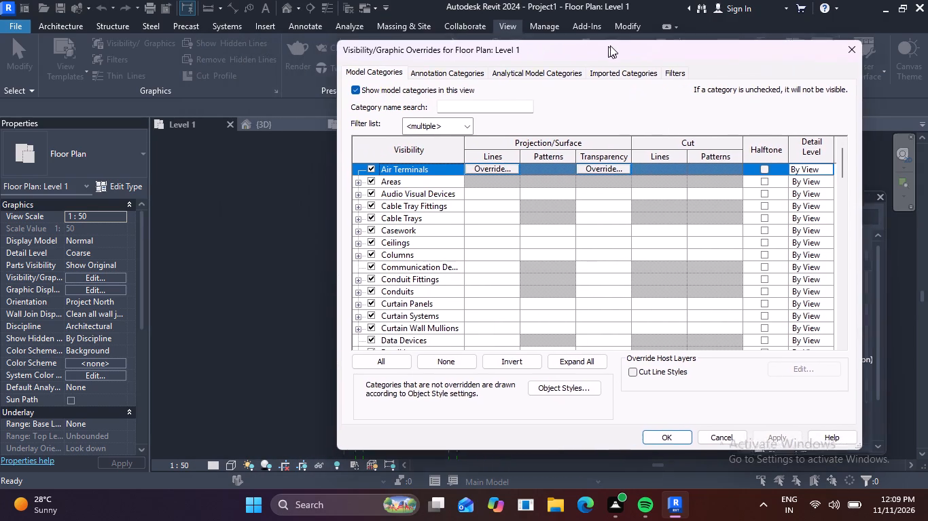
drag(610, 45, 670, 33)
middle_drag(314, 204, 253, 195)
scroll(282, 235, down, 4)
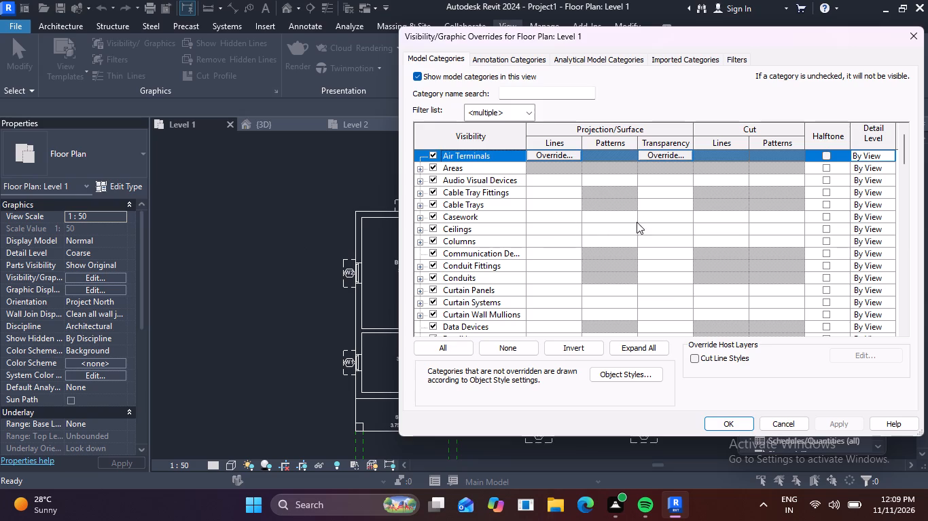
drag(904, 151, 907, 189)
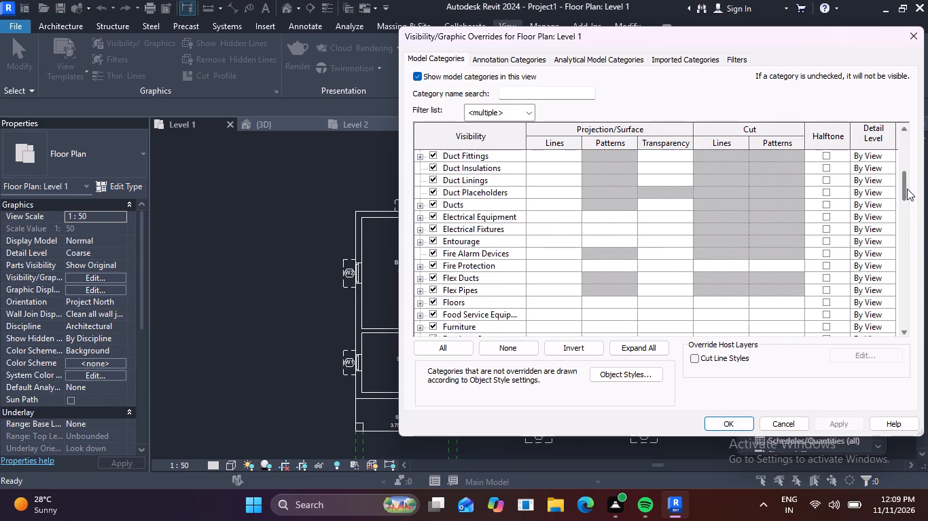
drag(907, 189, 913, 220)
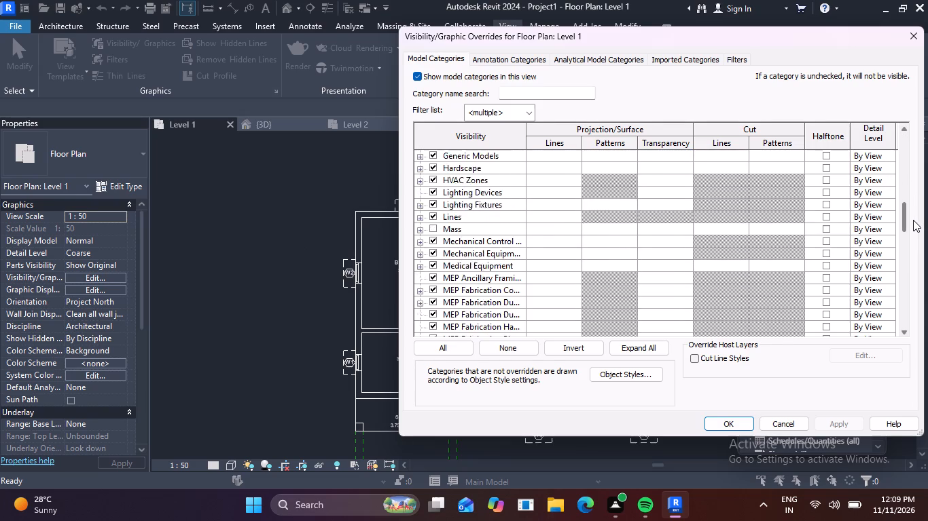
drag(913, 220, 909, 254)
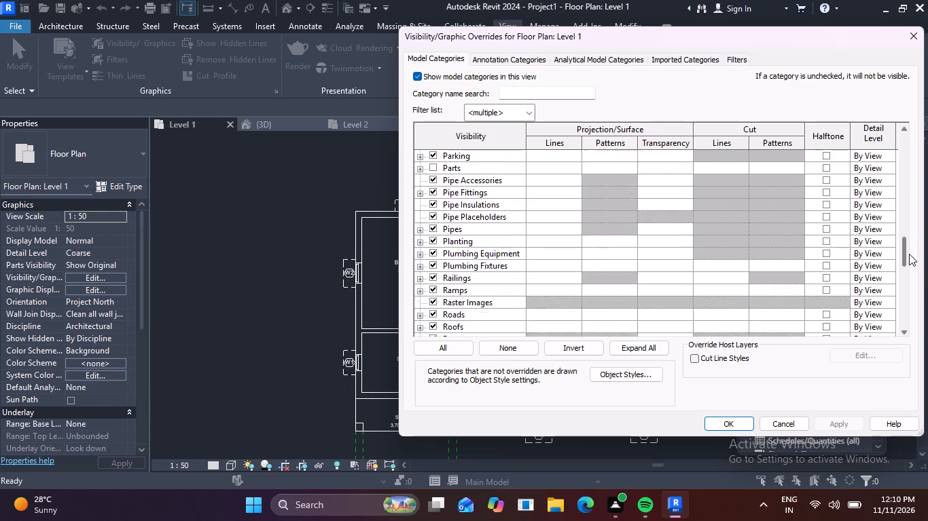
drag(909, 254, 912, 326)
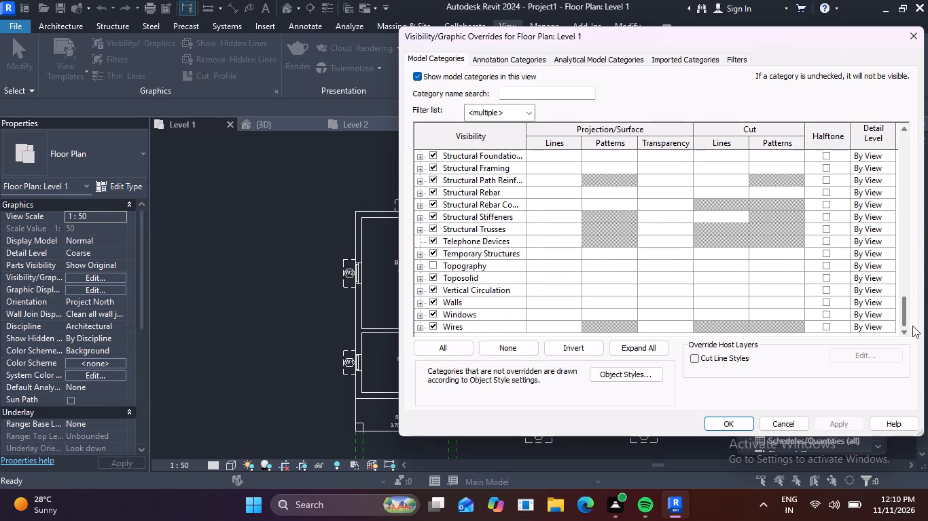
drag(912, 326, 909, 134)
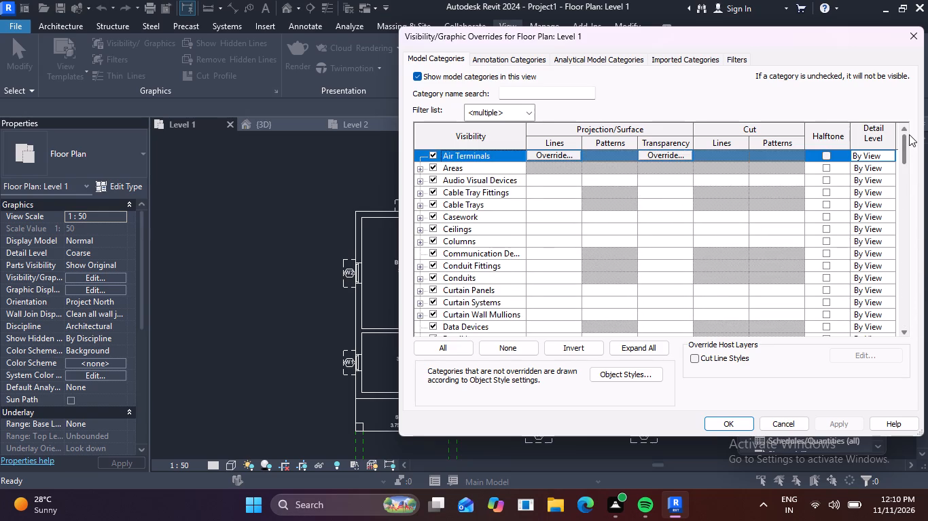
drag(909, 134, 917, 192)
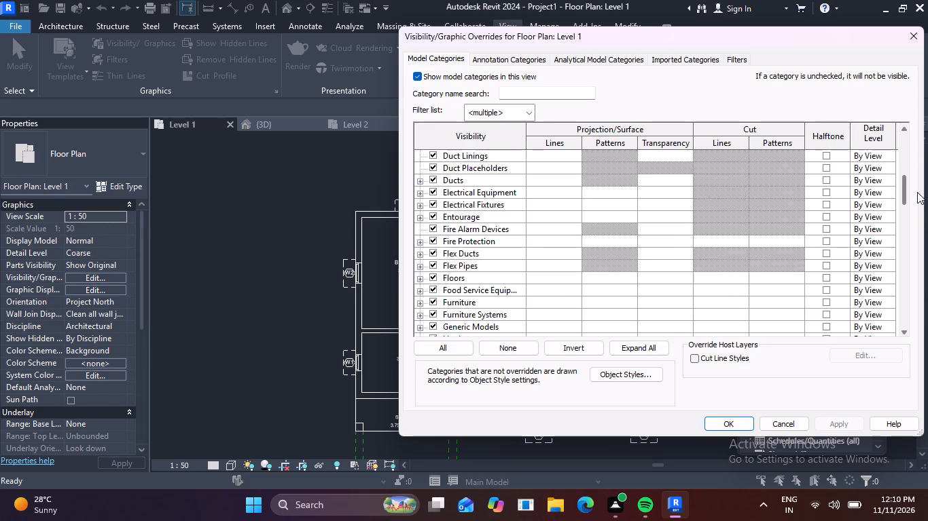
drag(917, 192, 914, 250)
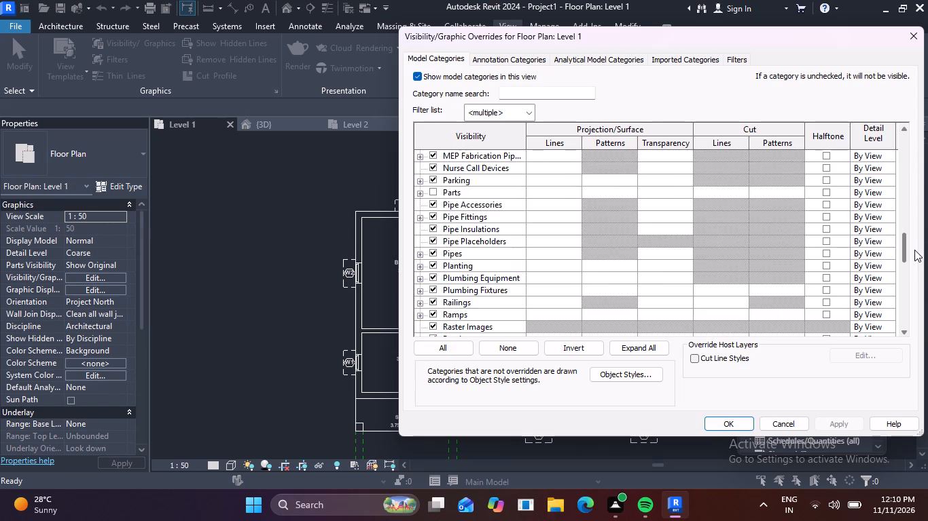
drag(914, 250, 918, 319)
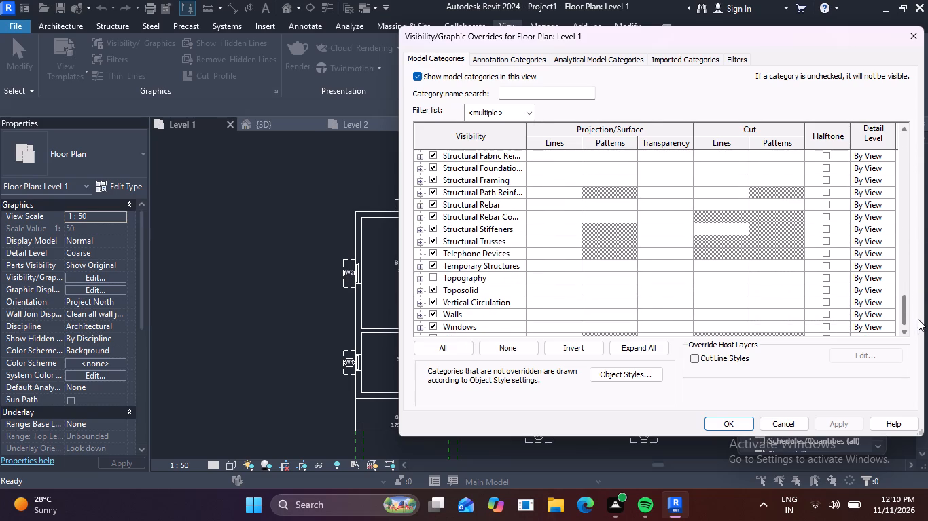
drag(918, 319, 920, 346)
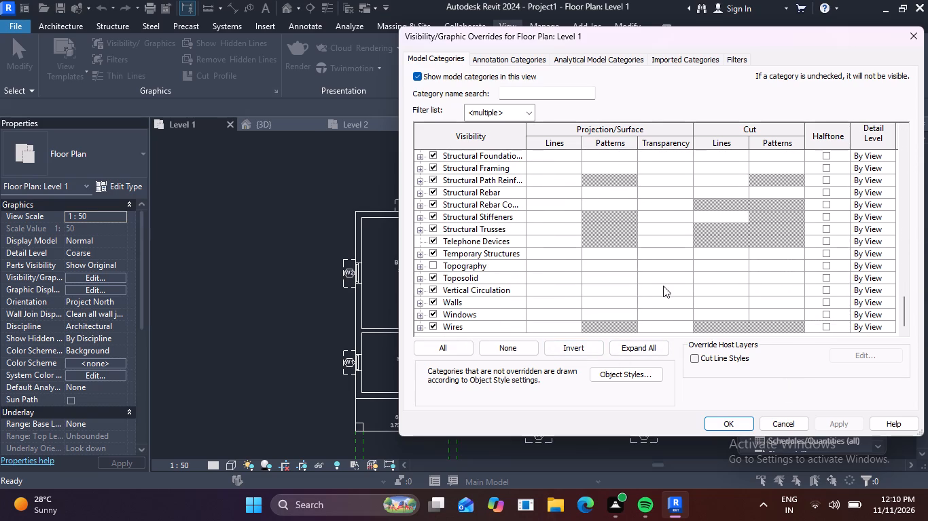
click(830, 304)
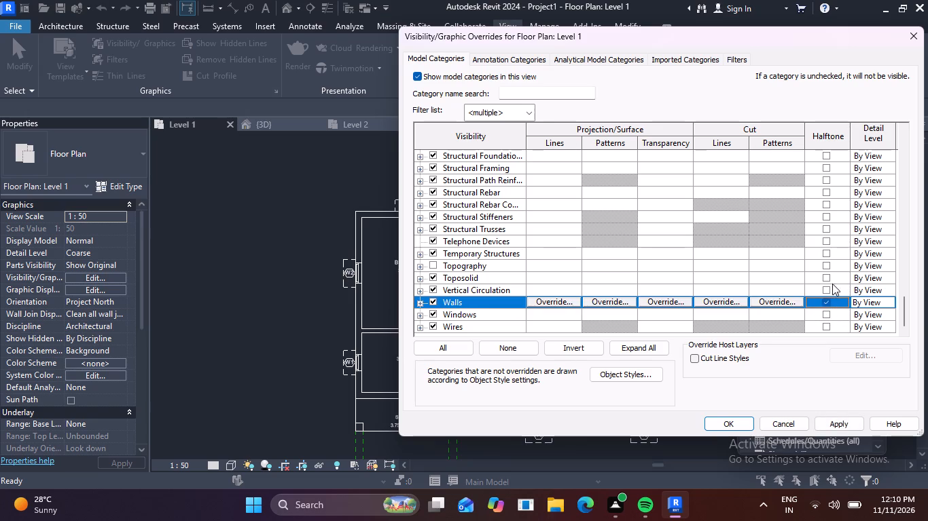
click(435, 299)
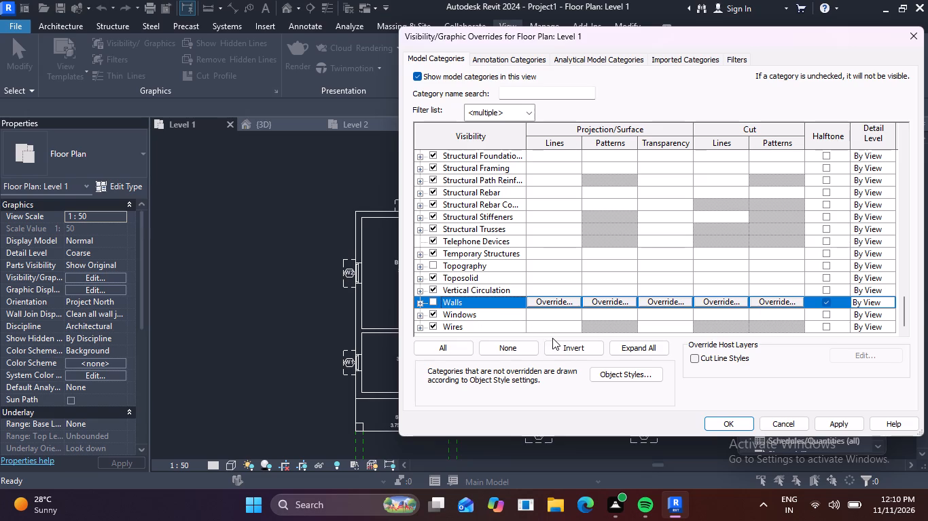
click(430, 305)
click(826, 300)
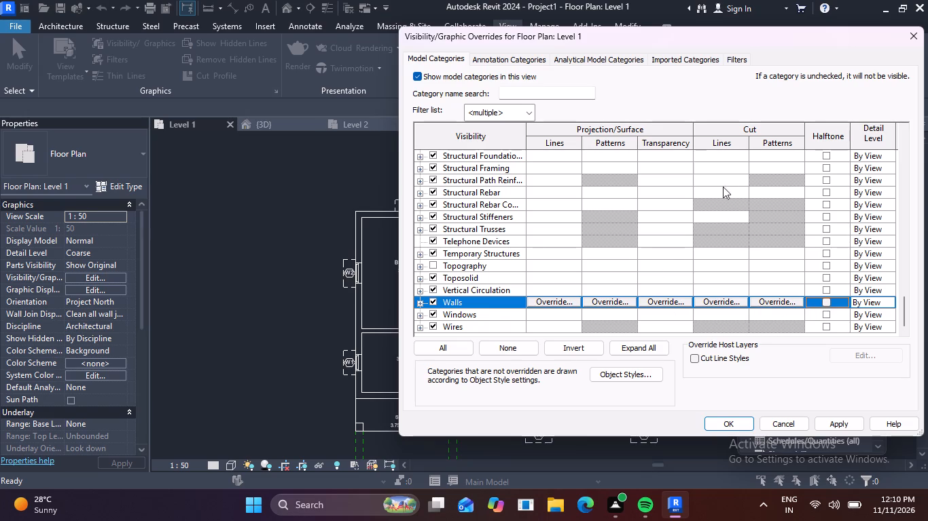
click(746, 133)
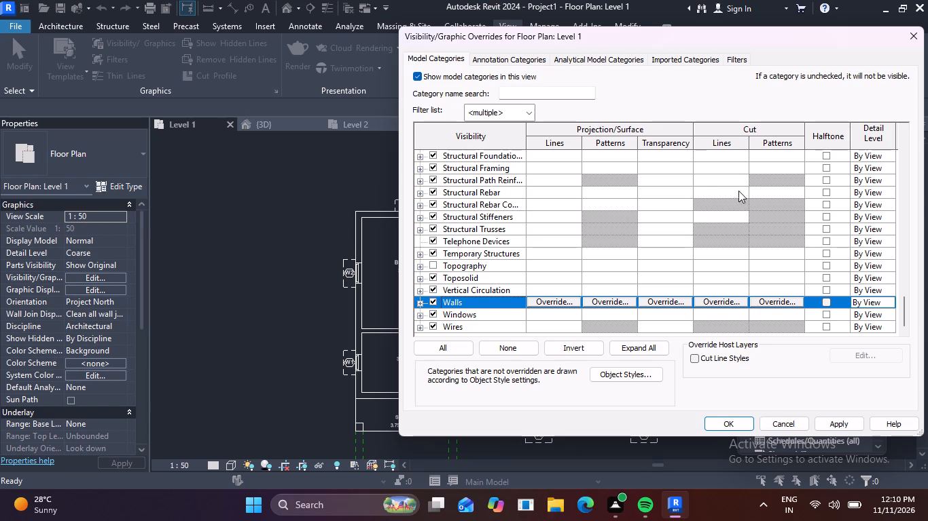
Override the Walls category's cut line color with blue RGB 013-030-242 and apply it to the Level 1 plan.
click(732, 300)
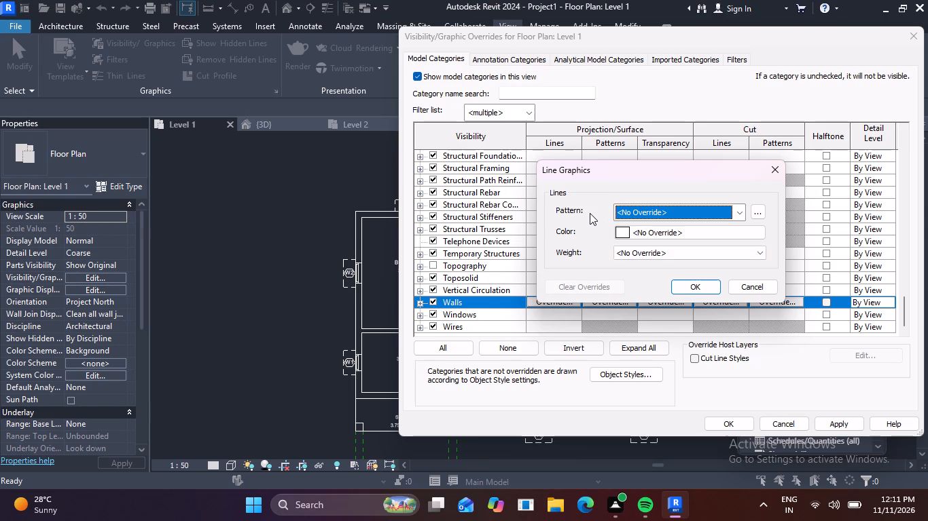
click(739, 209)
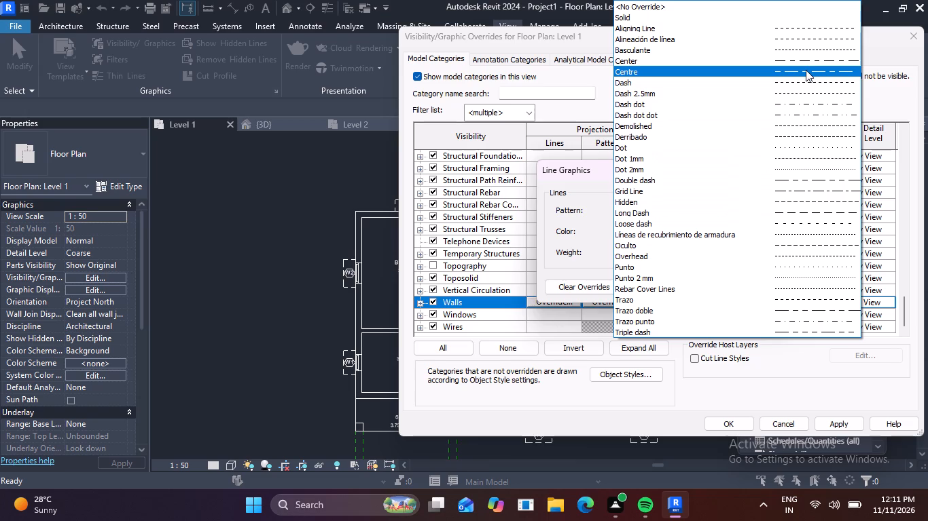
click(588, 157)
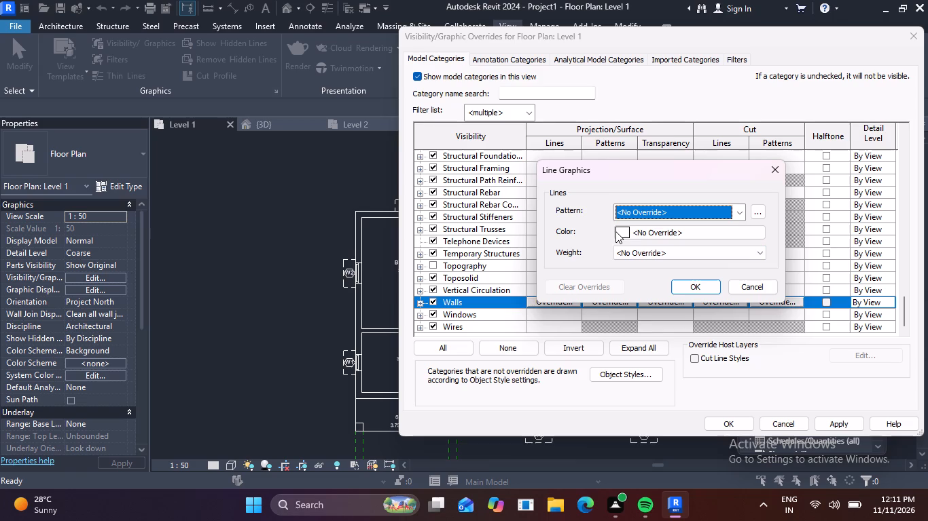
click(700, 235)
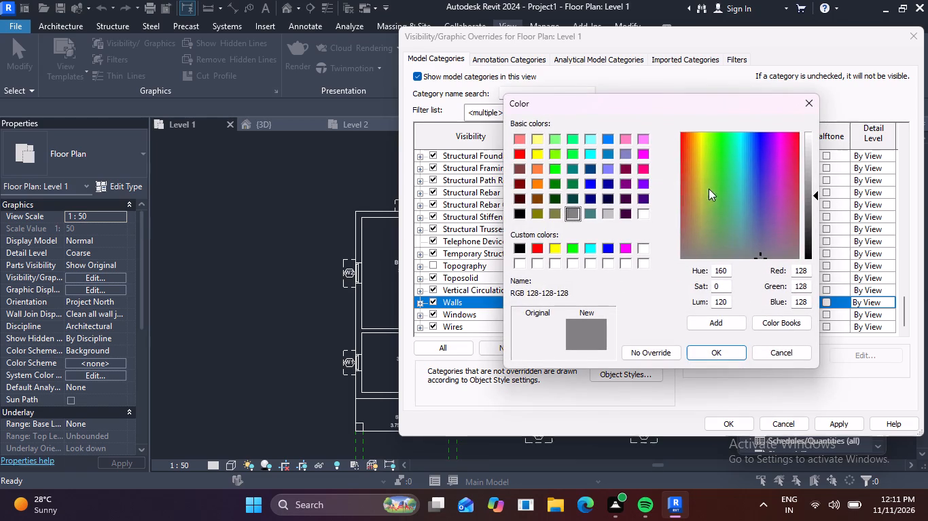
click(759, 145)
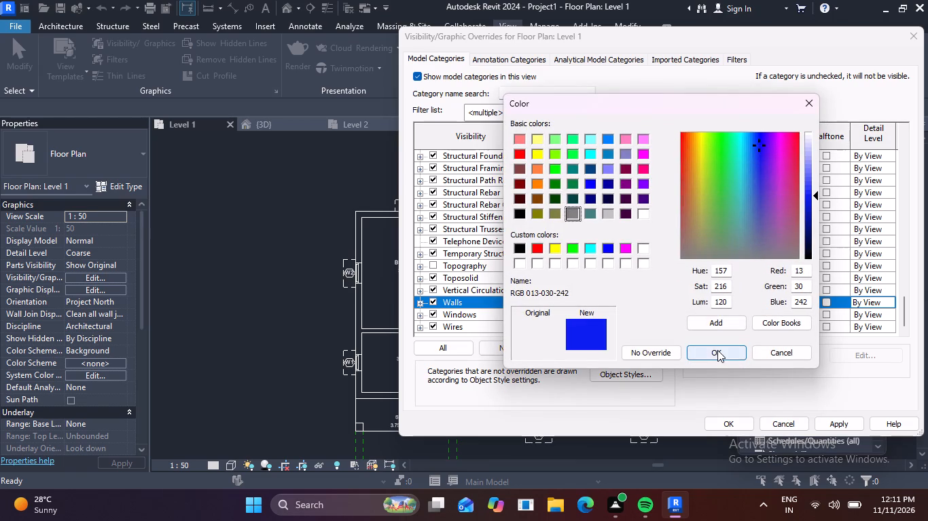
click(717, 350)
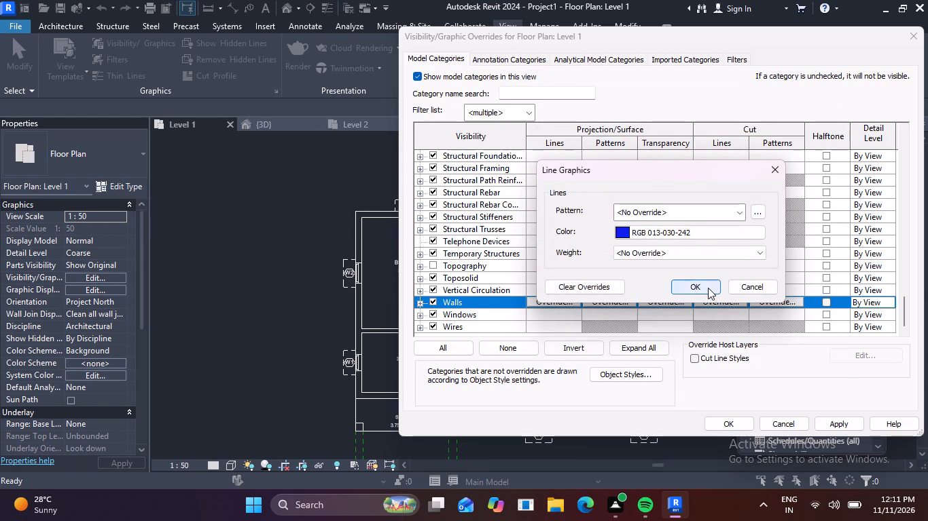
click(704, 288)
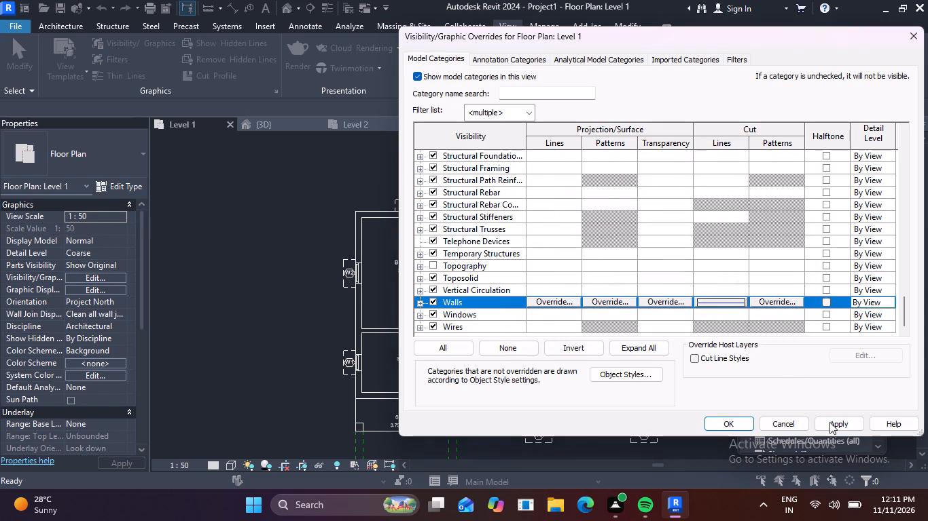
click(840, 422)
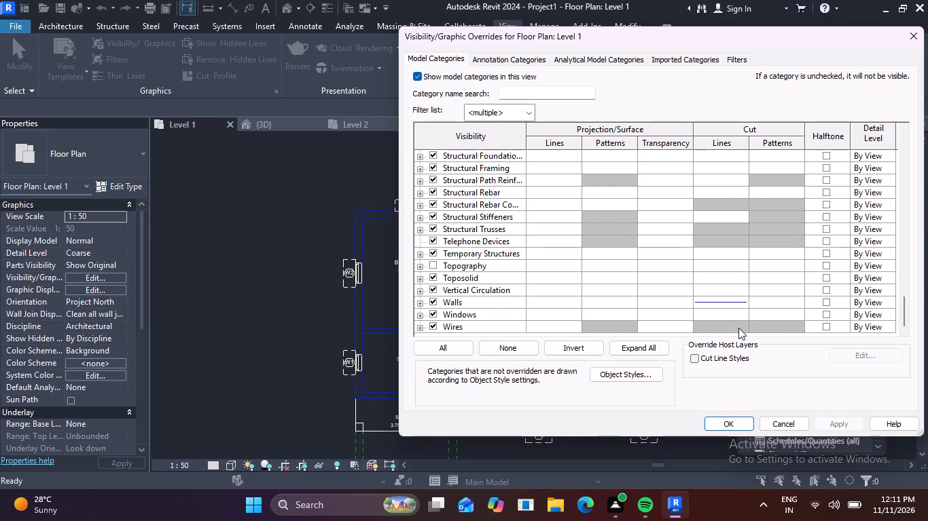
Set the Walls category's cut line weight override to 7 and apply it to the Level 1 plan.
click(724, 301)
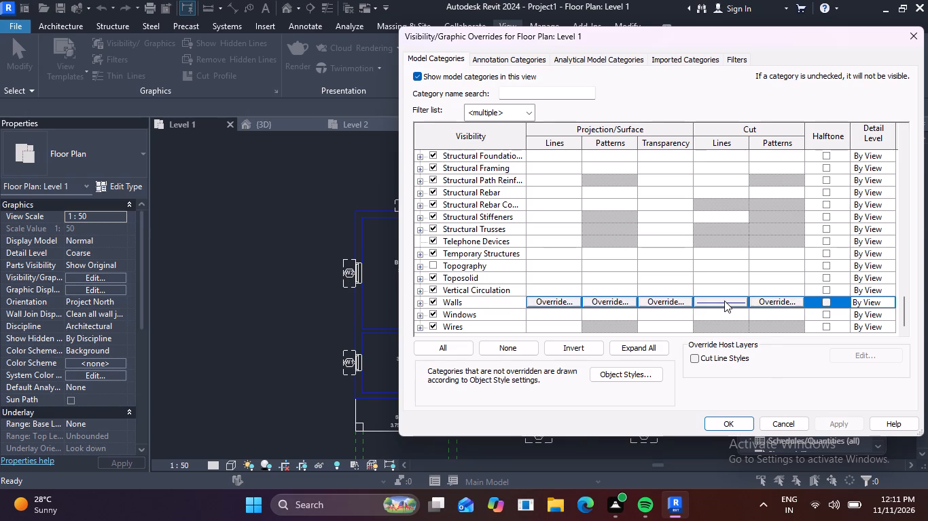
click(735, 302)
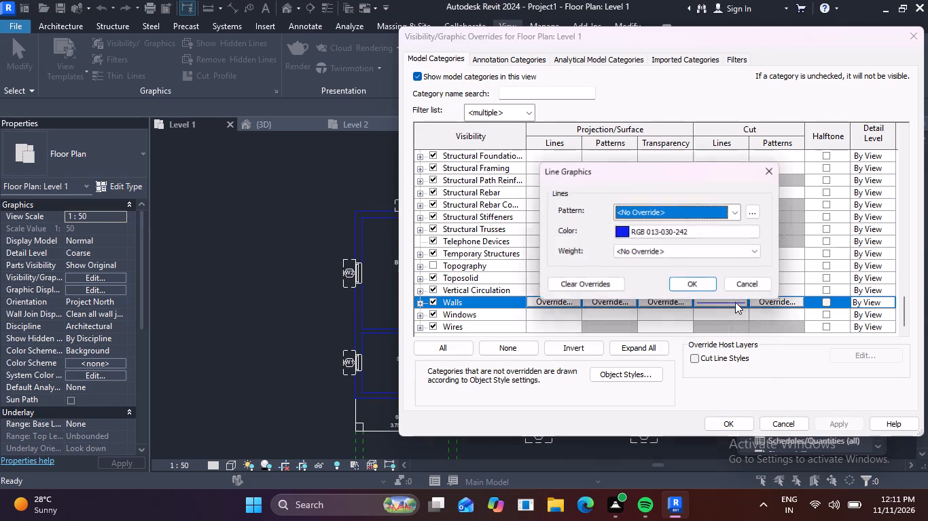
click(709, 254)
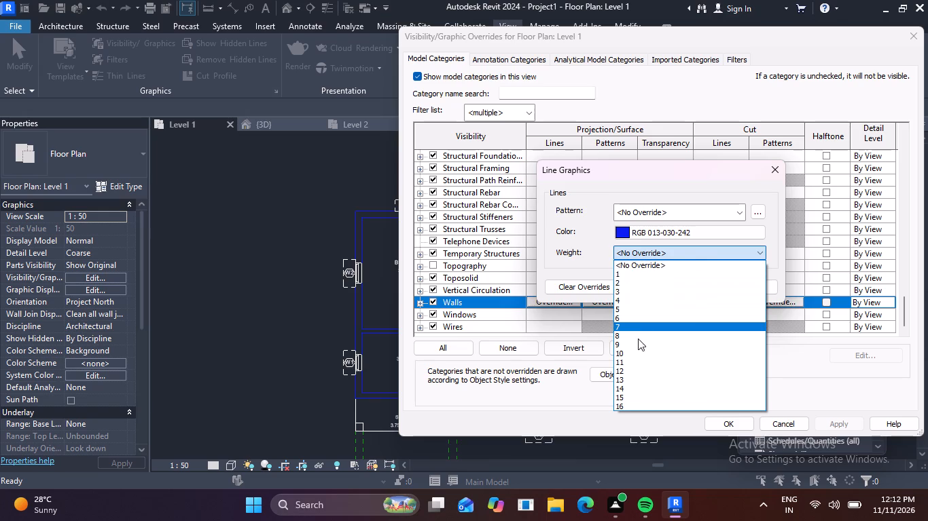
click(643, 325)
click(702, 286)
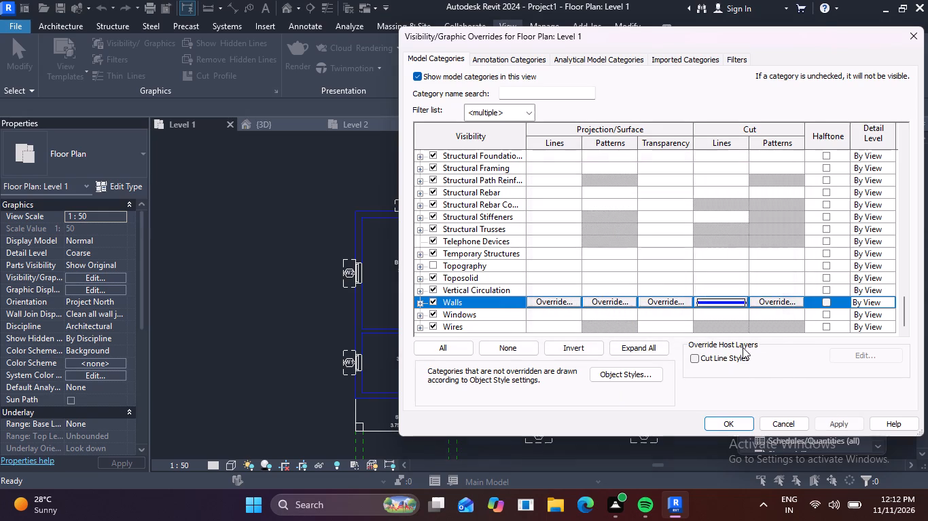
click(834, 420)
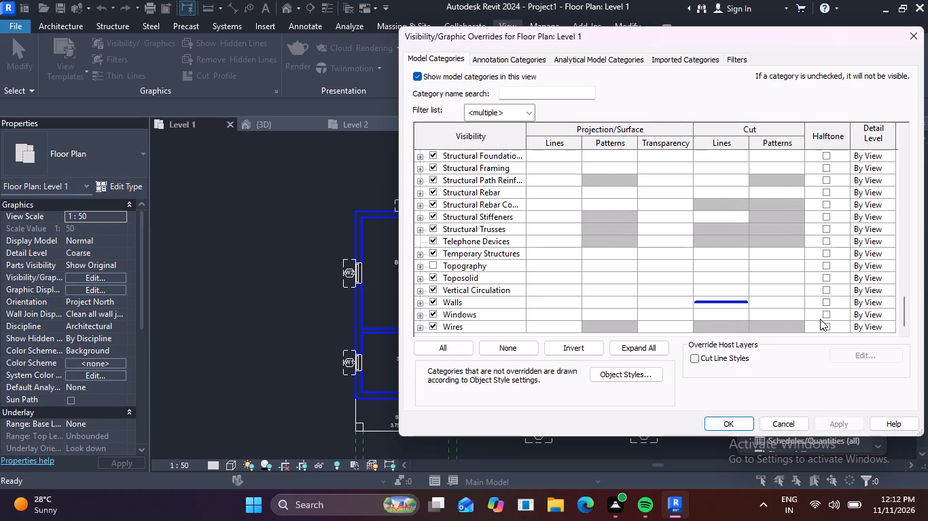
Clear the Walls category's cut line overrides and apply the change to the Level 1 plan.
click(734, 301)
click(734, 301)
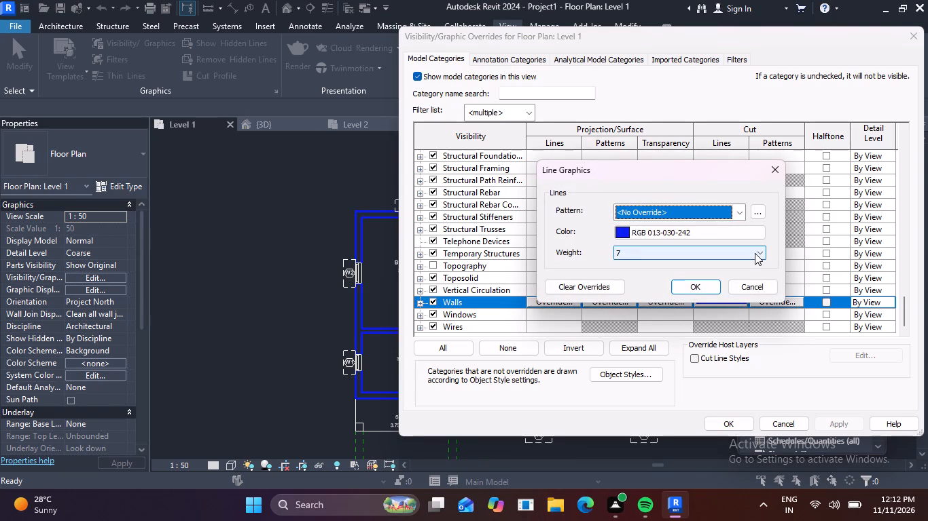
click(598, 286)
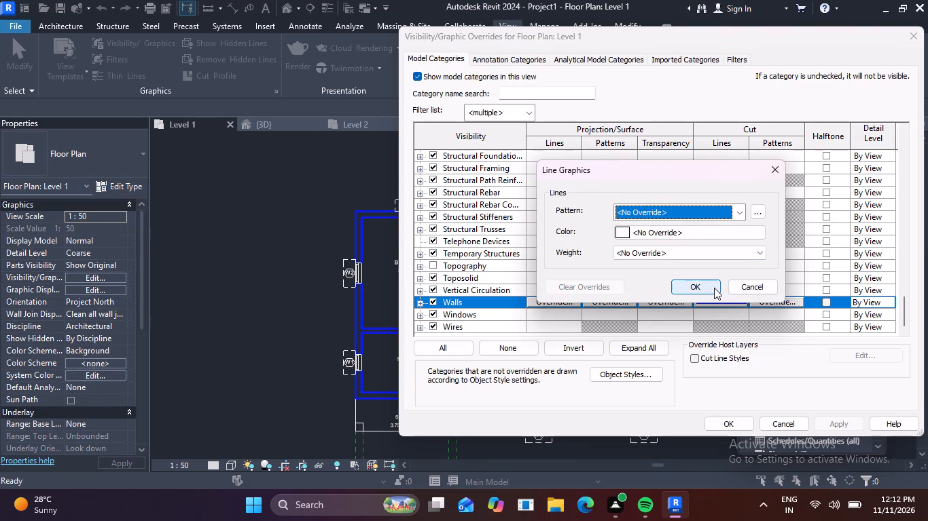
click(714, 288)
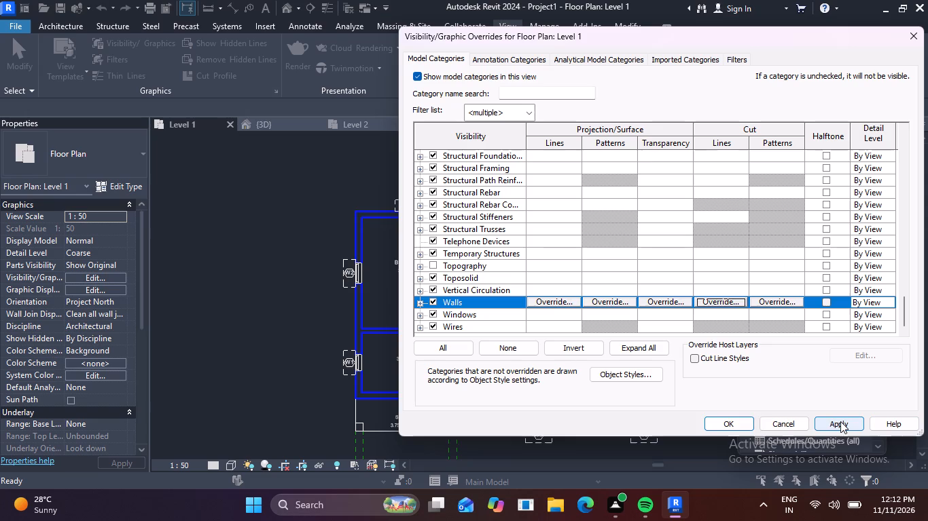
click(840, 421)
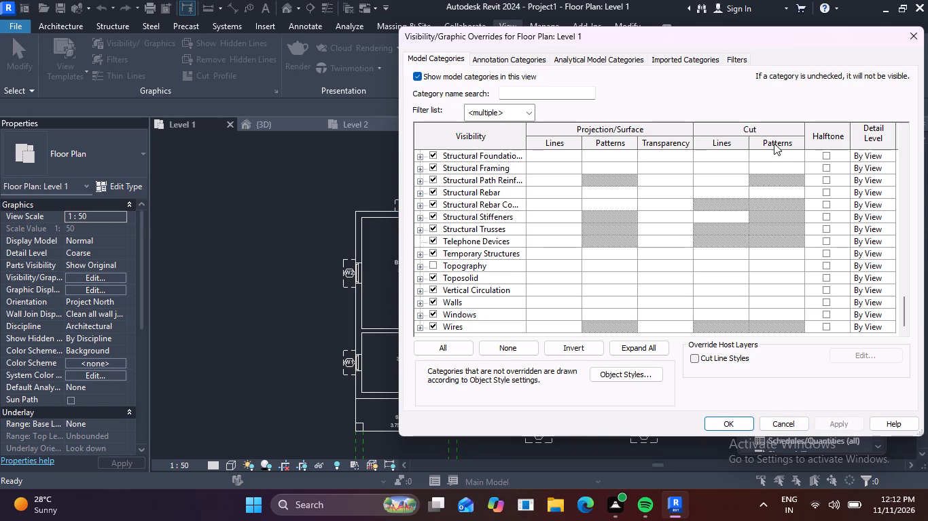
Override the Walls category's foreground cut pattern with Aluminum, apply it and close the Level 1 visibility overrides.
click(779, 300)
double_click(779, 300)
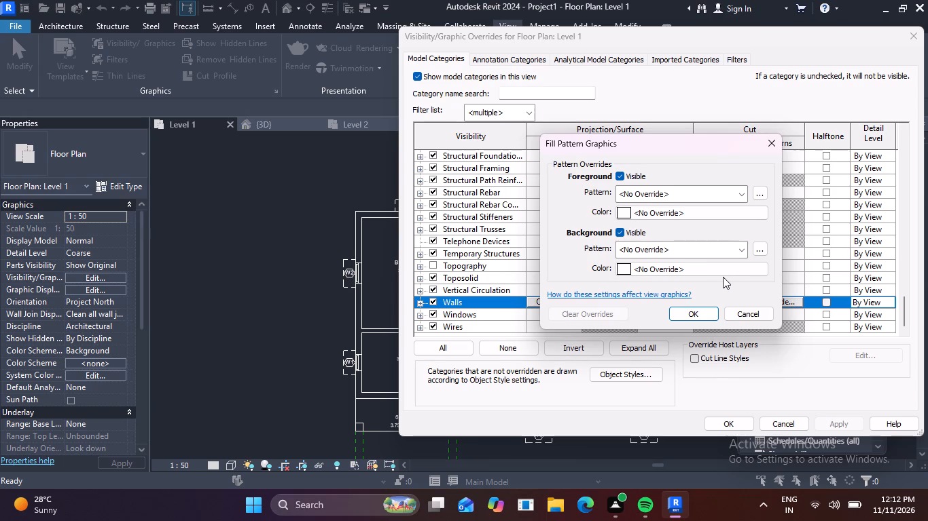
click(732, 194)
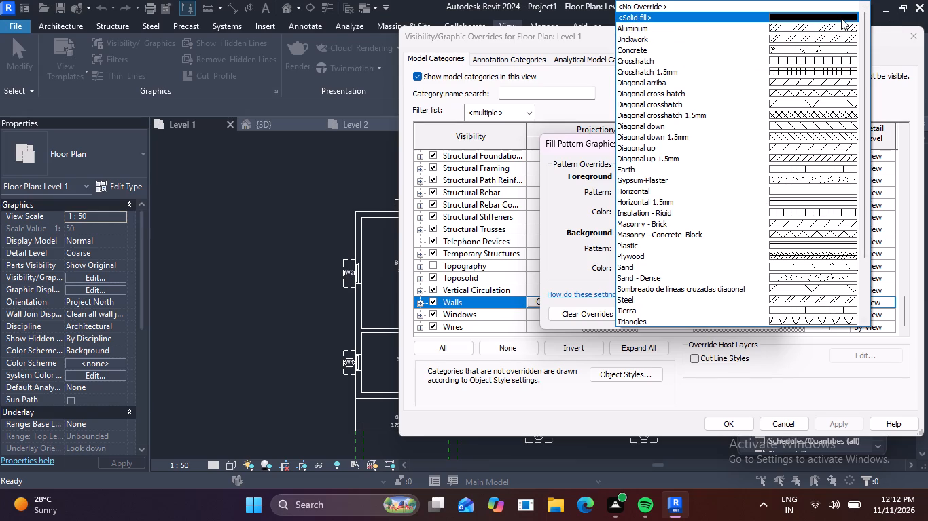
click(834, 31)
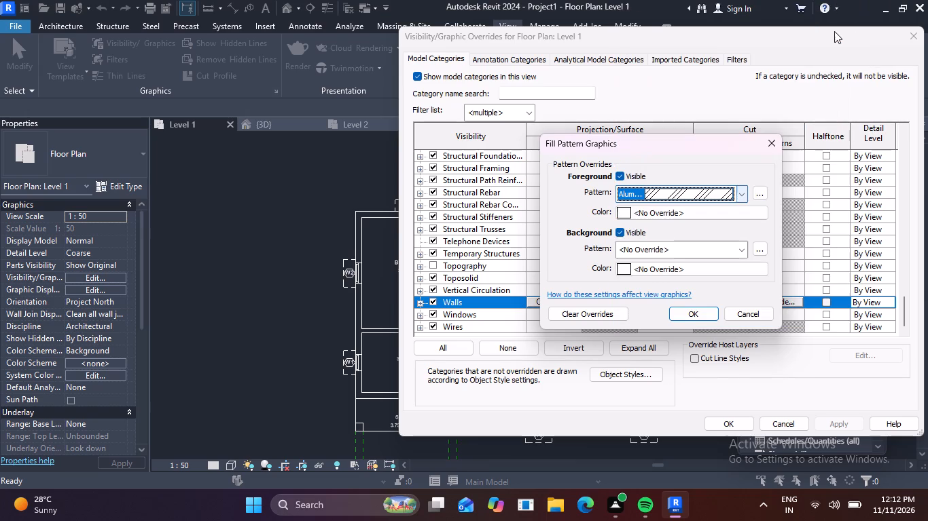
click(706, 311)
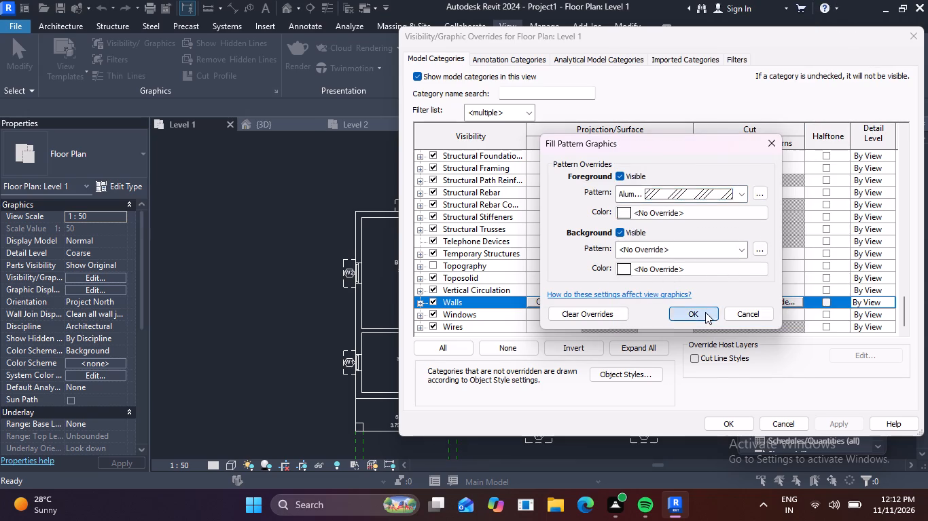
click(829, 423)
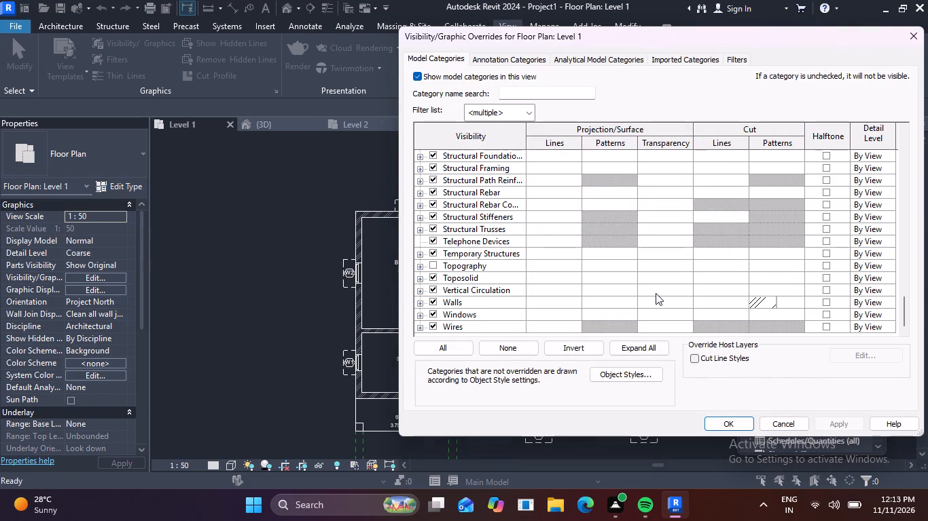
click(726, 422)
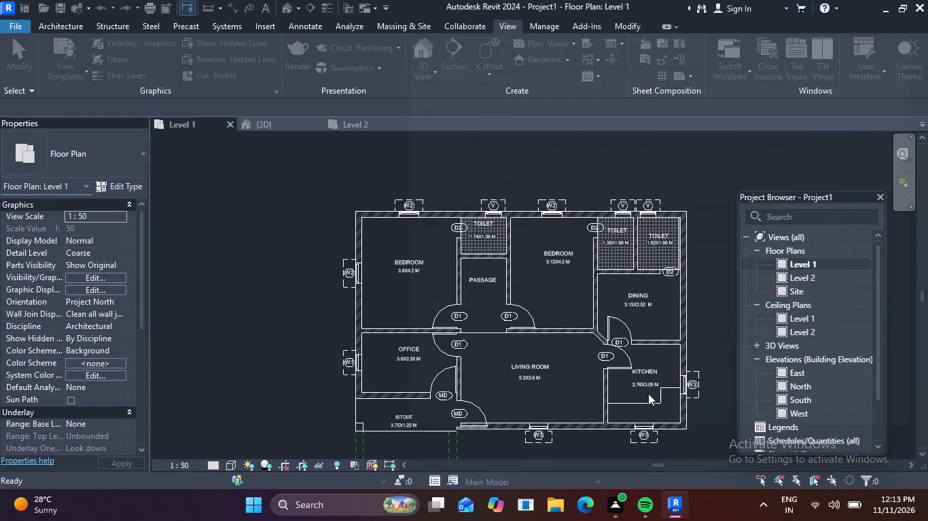
Examine how the wall cut hatching looks across the whole Level 1 plan.
scroll(629, 274, down, 2)
middle_drag(639, 274, 534, 259)
scroll(558, 237, up, 3)
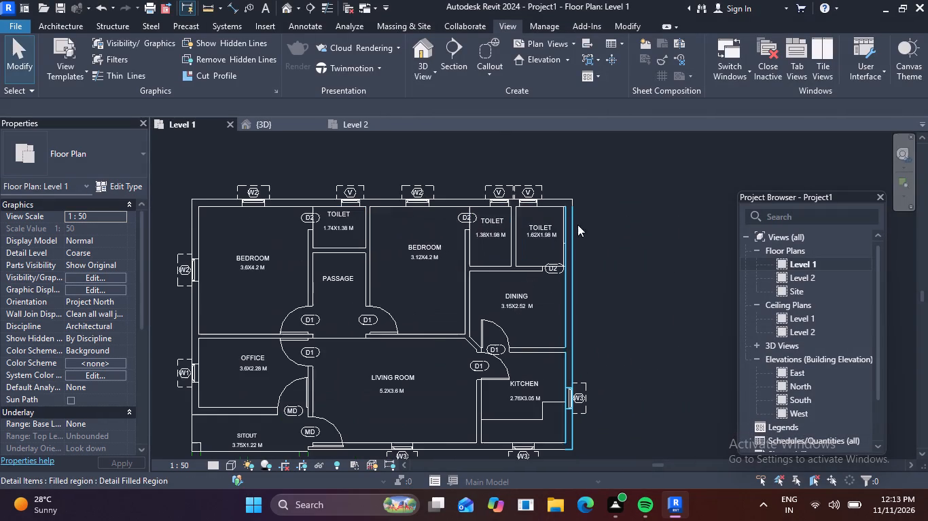
middle_drag(630, 218, 683, 170)
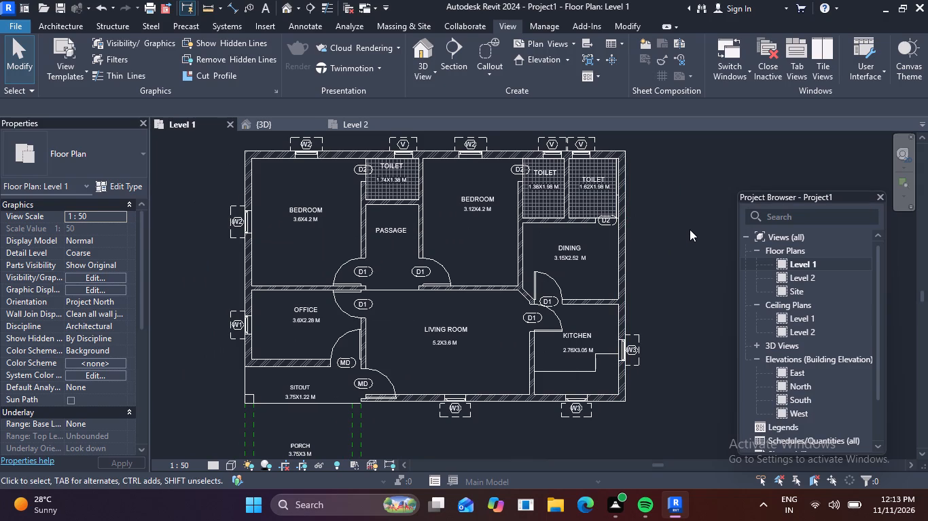
scroll(693, 231, down, 2)
middle_drag(693, 231, 691, 253)
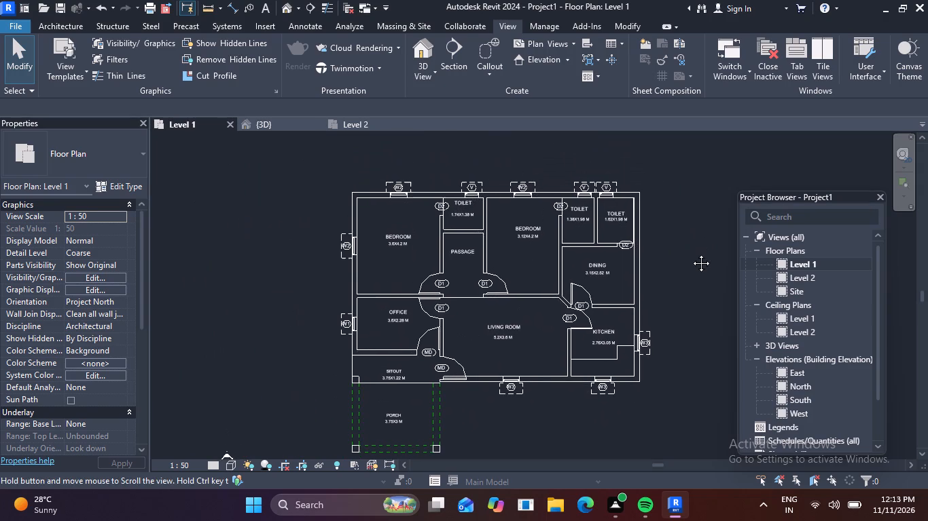
middle_drag(691, 253, 690, 258)
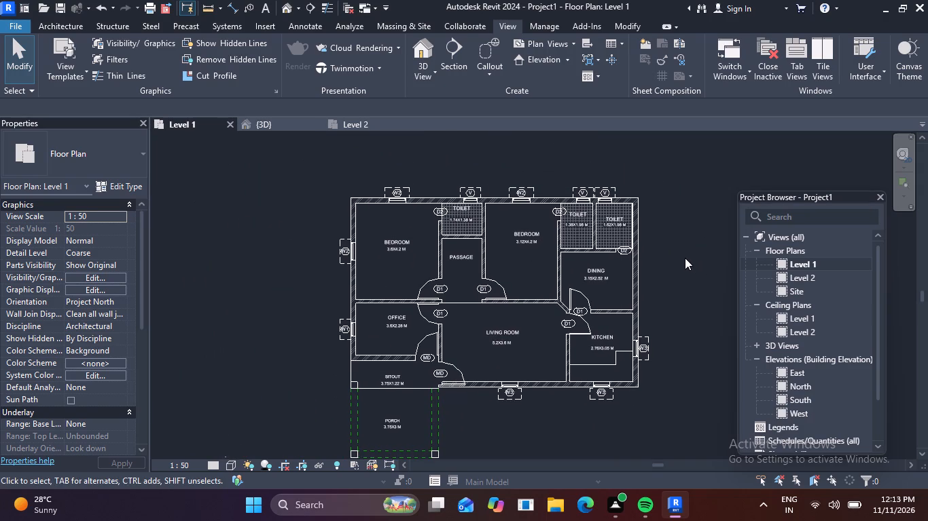
Reopen the Level 1 Visibility/Graphic Overrides and set the Walls category's foreground cut pattern to Solid fill.
key(v)
key(d)
key(Escape)
text(VG)
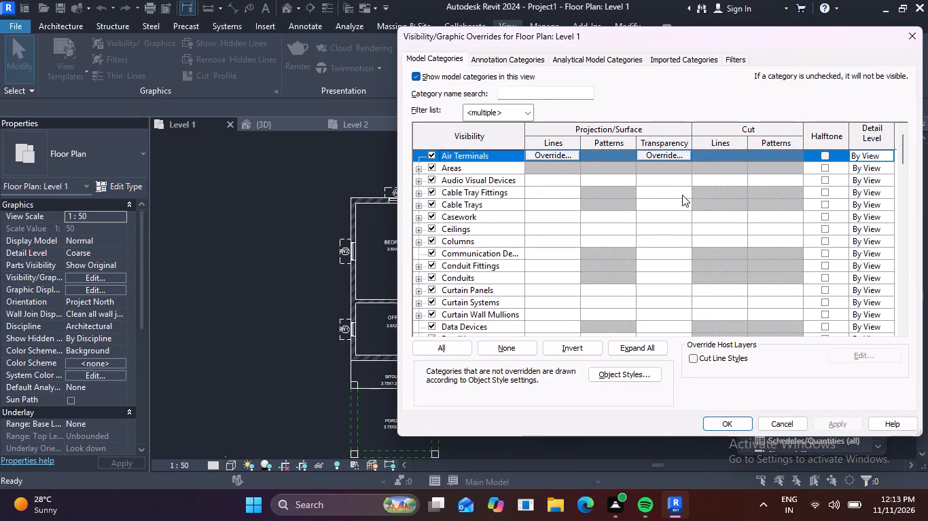
scroll(675, 208, down, 12)
scroll(718, 253, down, 15)
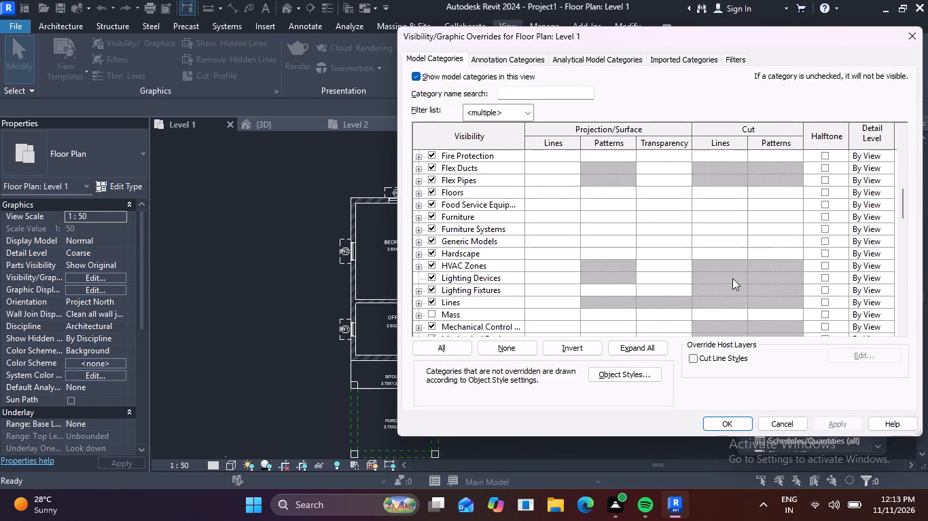
scroll(732, 278, down, 17)
scroll(732, 279, down, 17)
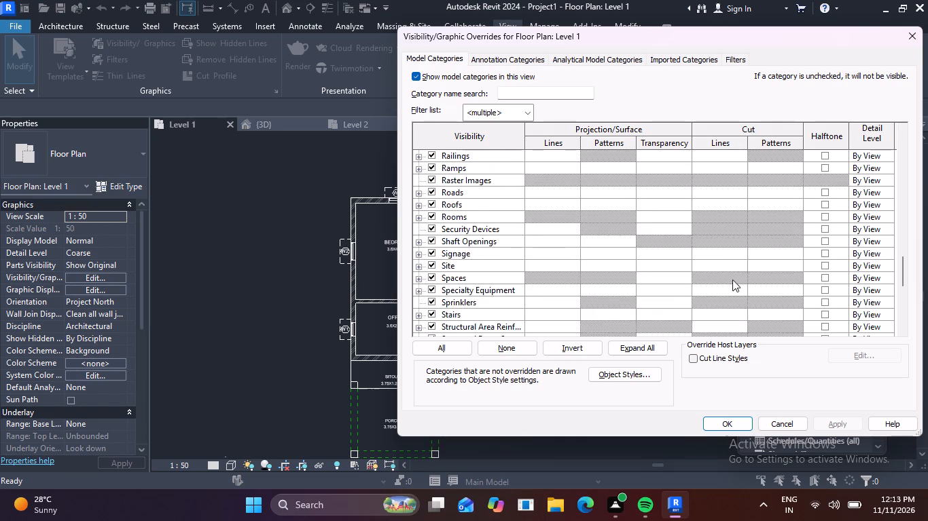
scroll(732, 279, down, 16)
scroll(728, 292, down, 12)
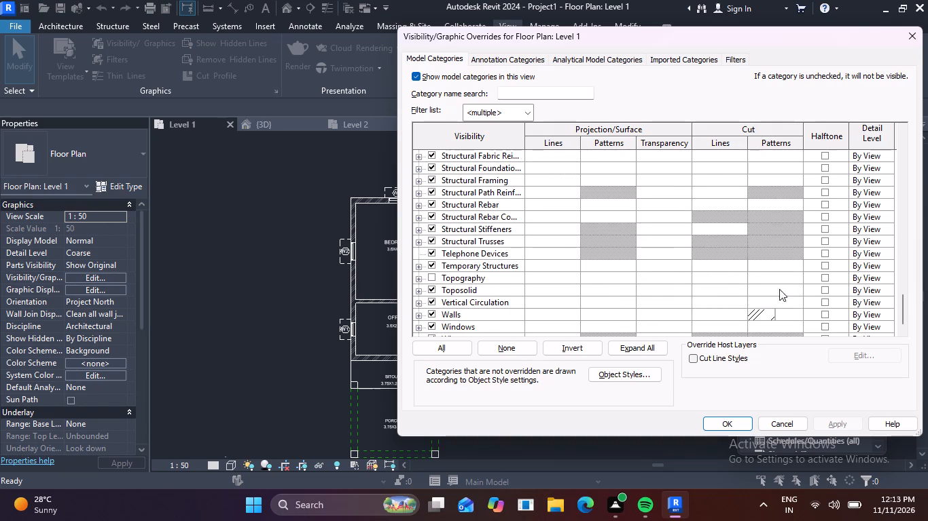
click(774, 299)
click(774, 299)
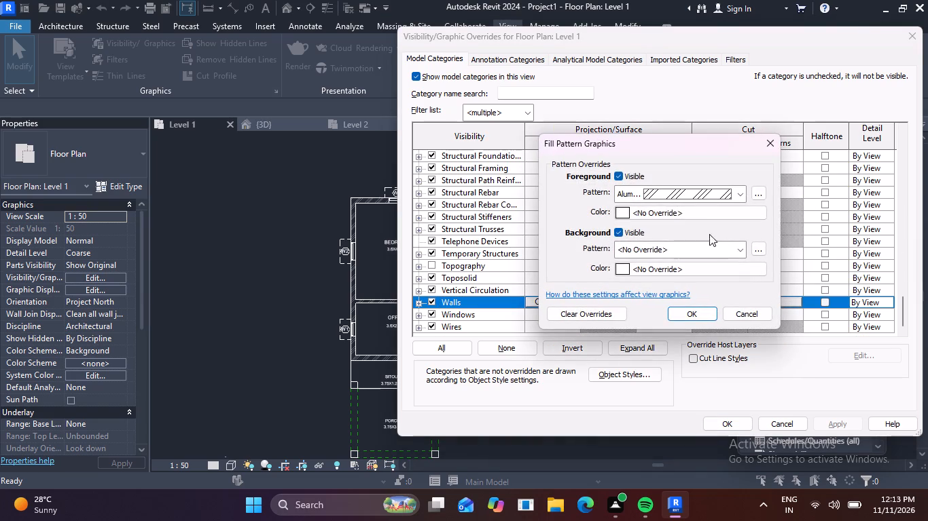
click(739, 193)
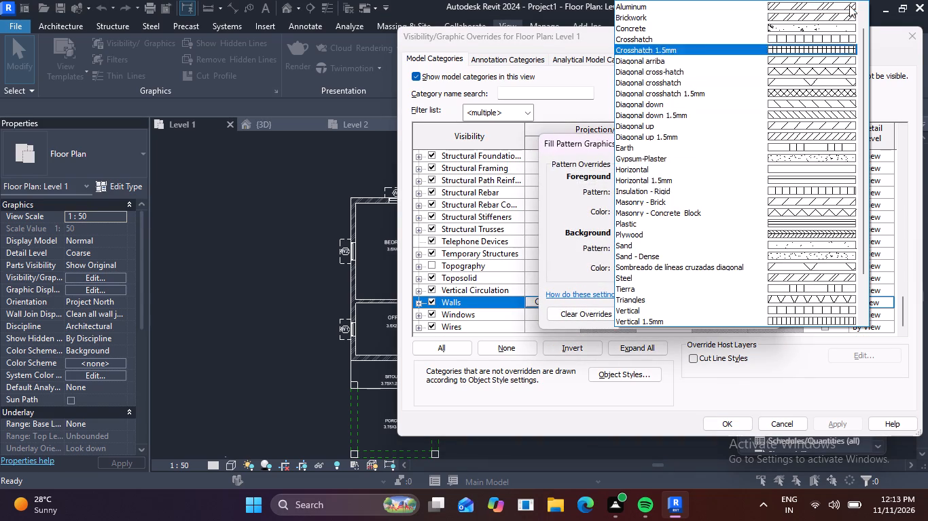
scroll(849, 7, up, 4)
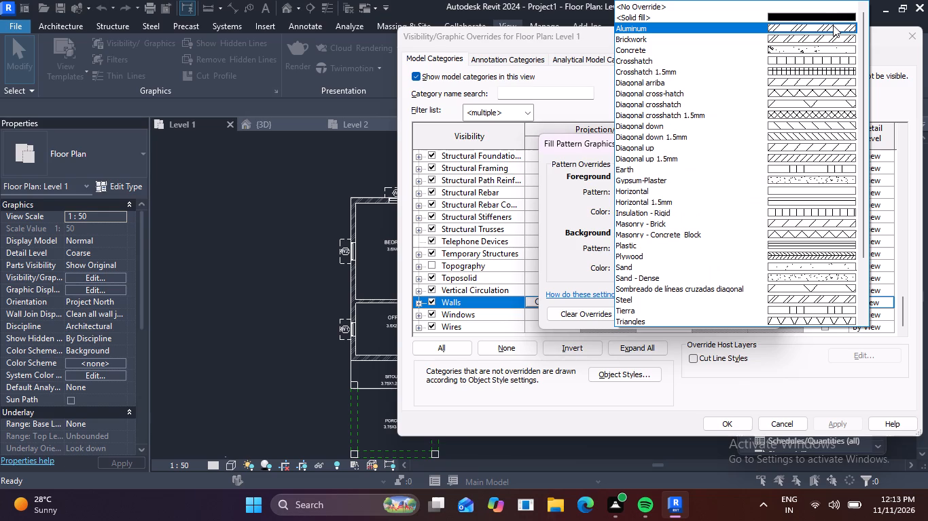
click(825, 20)
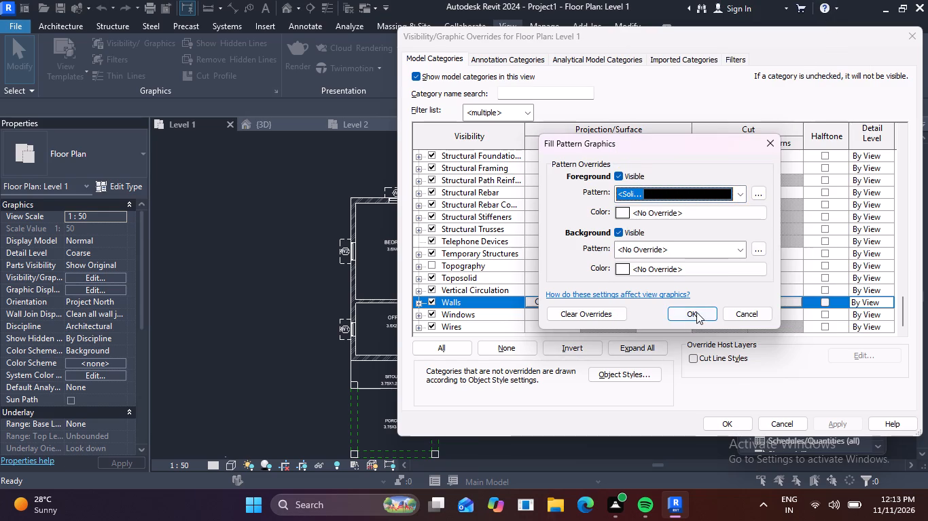
click(698, 309)
click(827, 426)
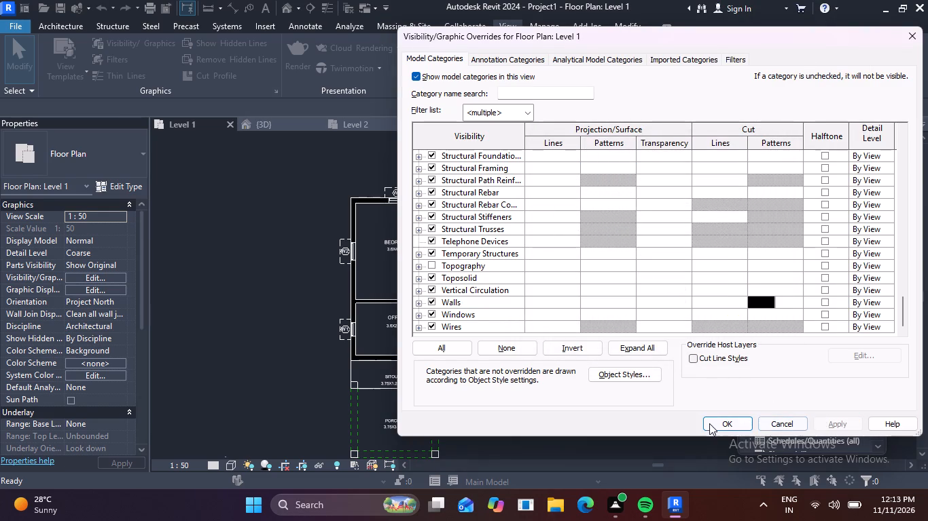
click(735, 424)
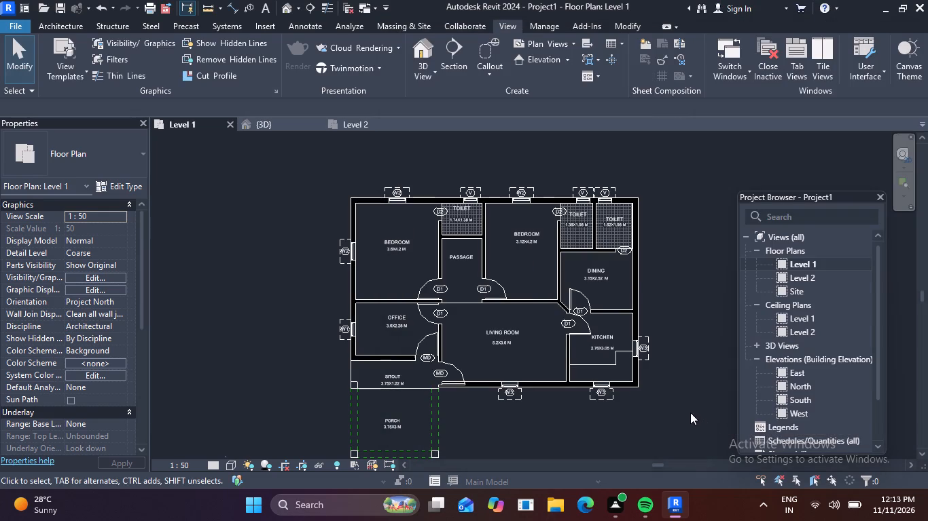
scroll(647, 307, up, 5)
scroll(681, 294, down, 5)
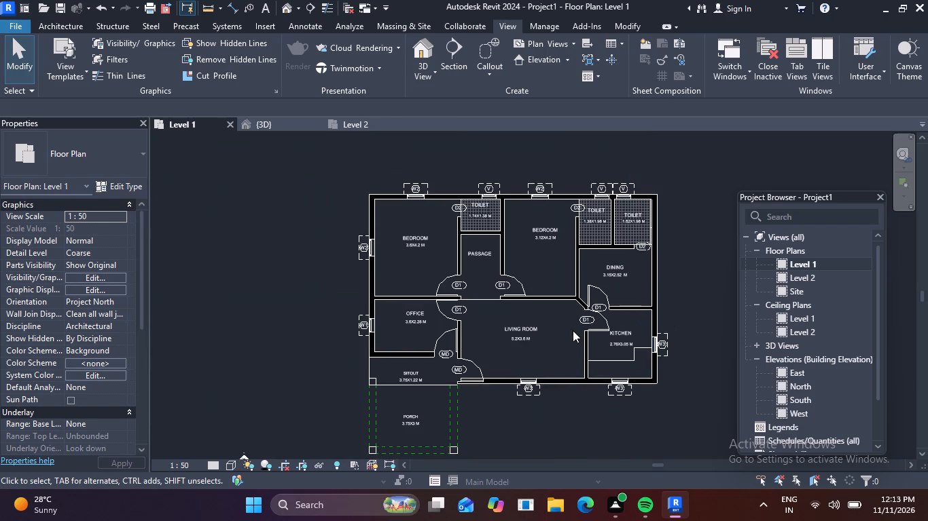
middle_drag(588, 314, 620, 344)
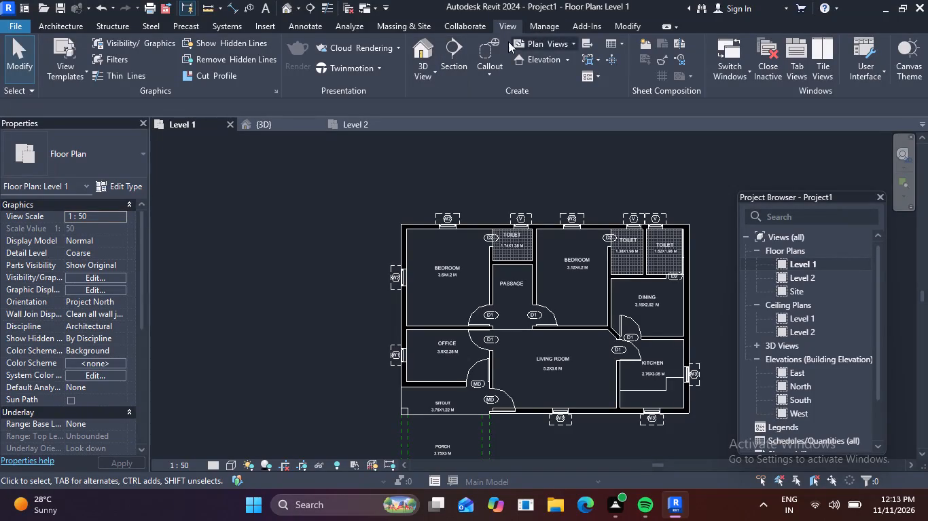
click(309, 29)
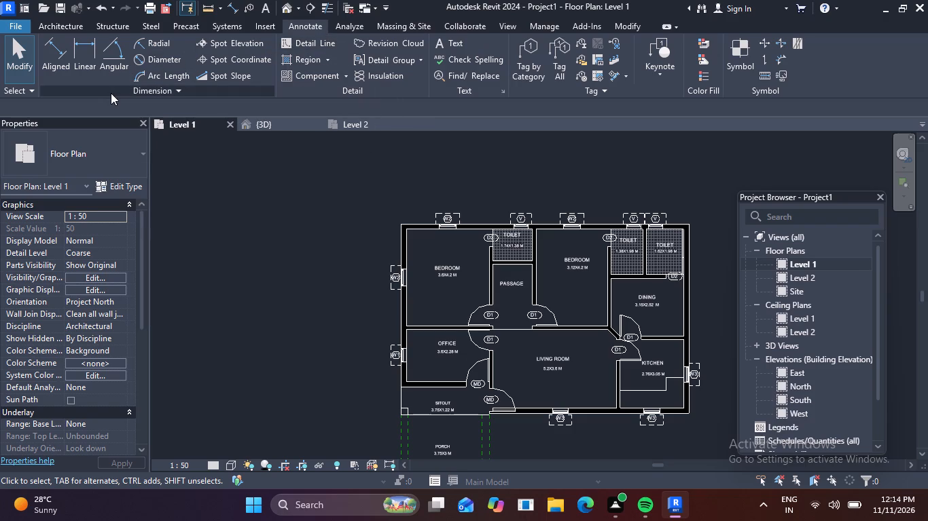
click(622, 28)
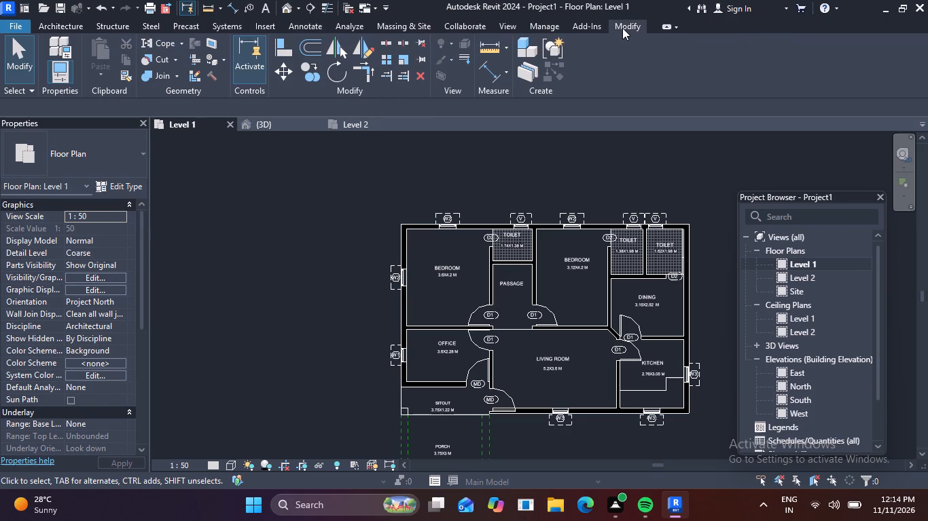
Start an Aligned dimension with wall faces as reference and dimension the 3.6X4.2 M bedroom's width between its inner side walls.
click(504, 74)
click(513, 100)
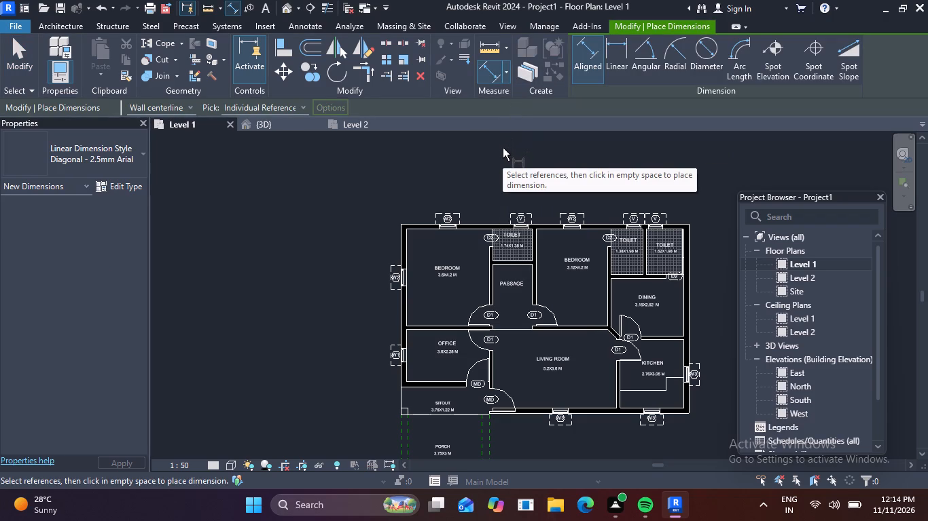
click(188, 108)
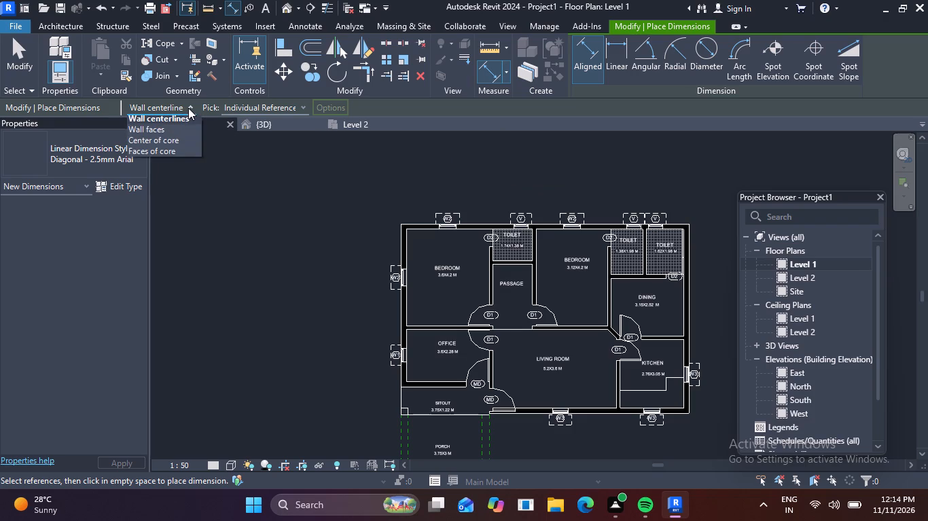
click(177, 130)
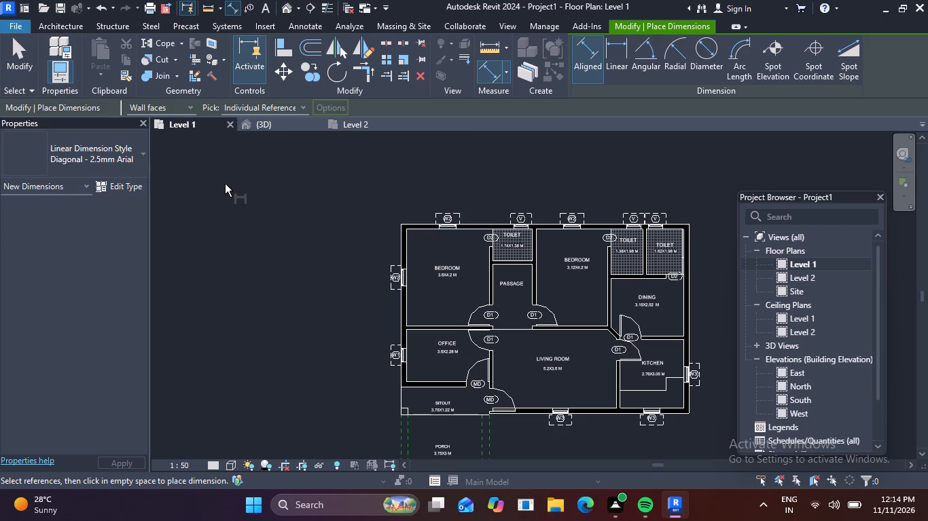
scroll(404, 241, up, 4)
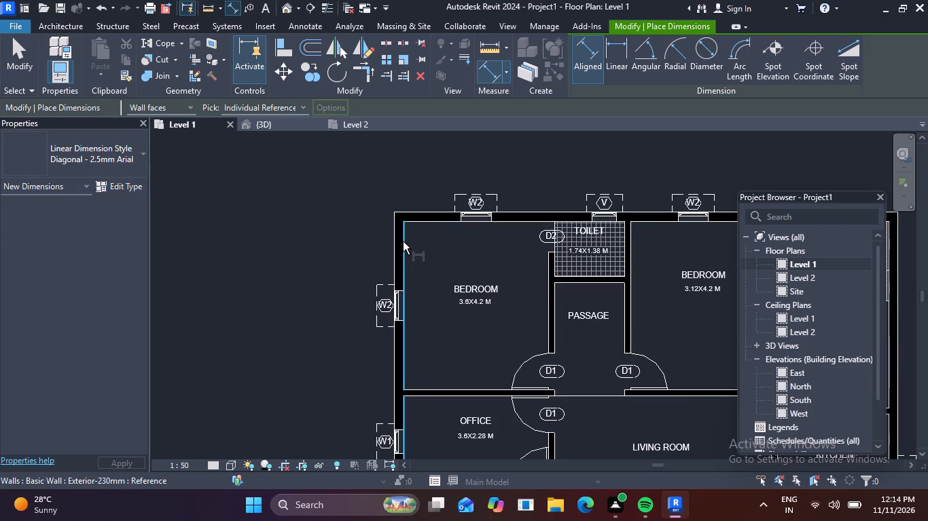
click(404, 253)
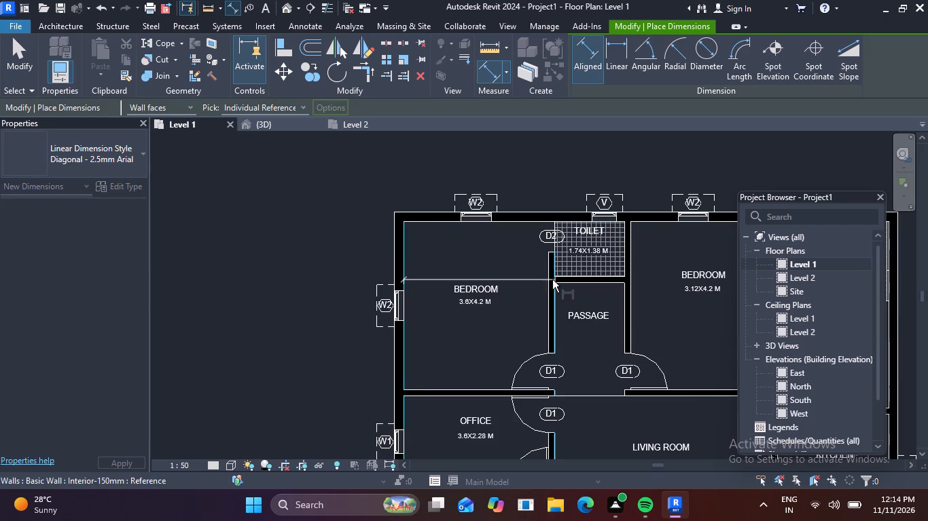
click(548, 278)
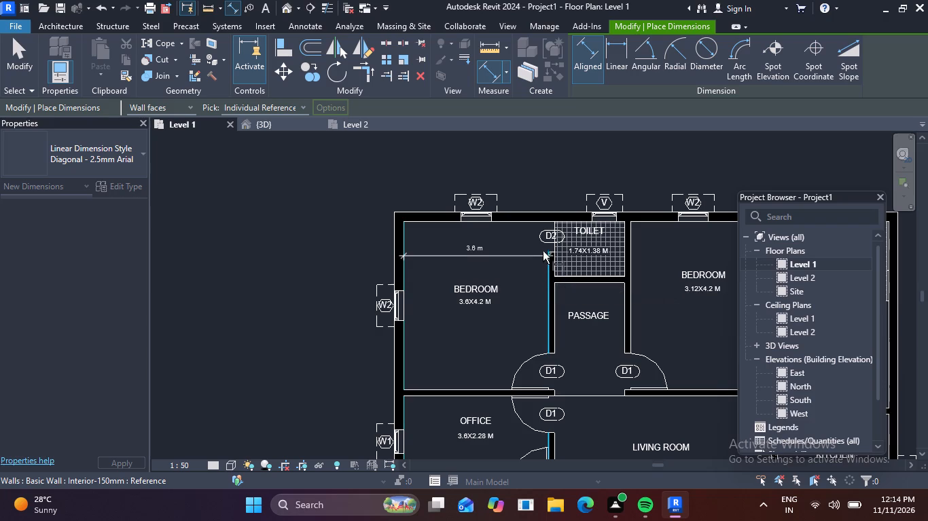
click(543, 249)
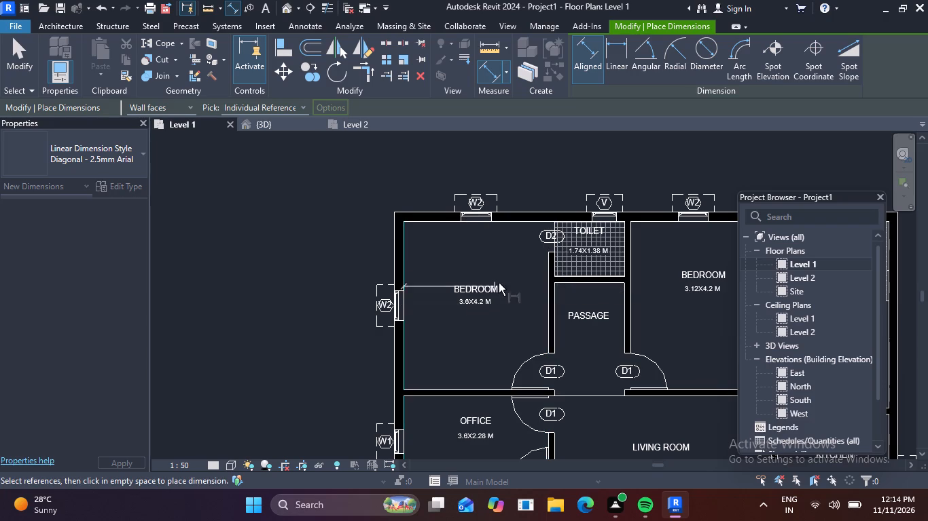
click(548, 265)
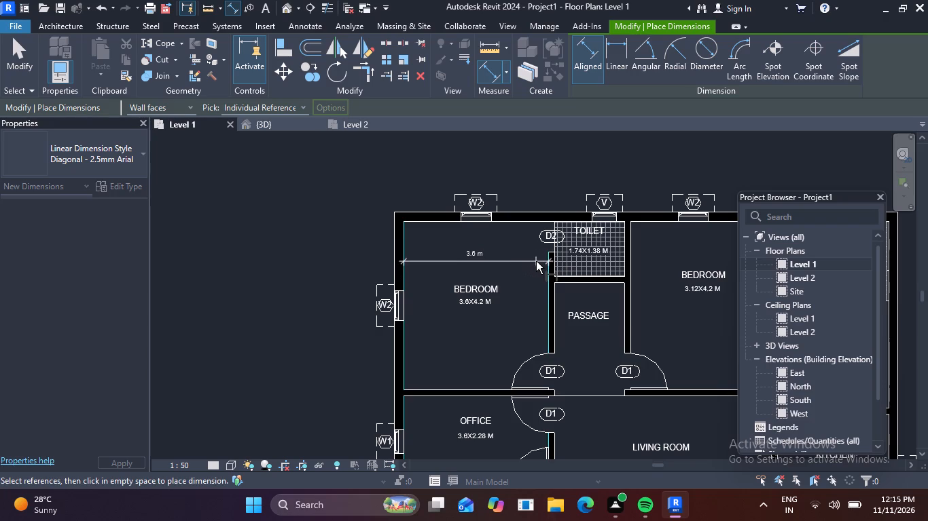
click(536, 261)
Dimension the 3.12X4.2 M bedroom's width between its inner side wall faces, placing the dimension above the room label.
scroll(582, 288, down, 2)
middle_drag(554, 298, 485, 292)
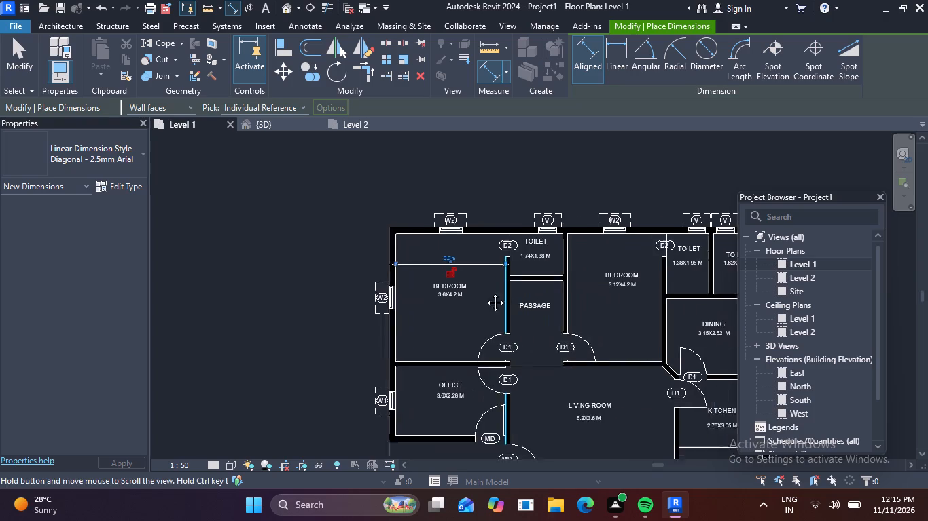
middle_drag(485, 292, 480, 290)
scroll(517, 261, up, 5)
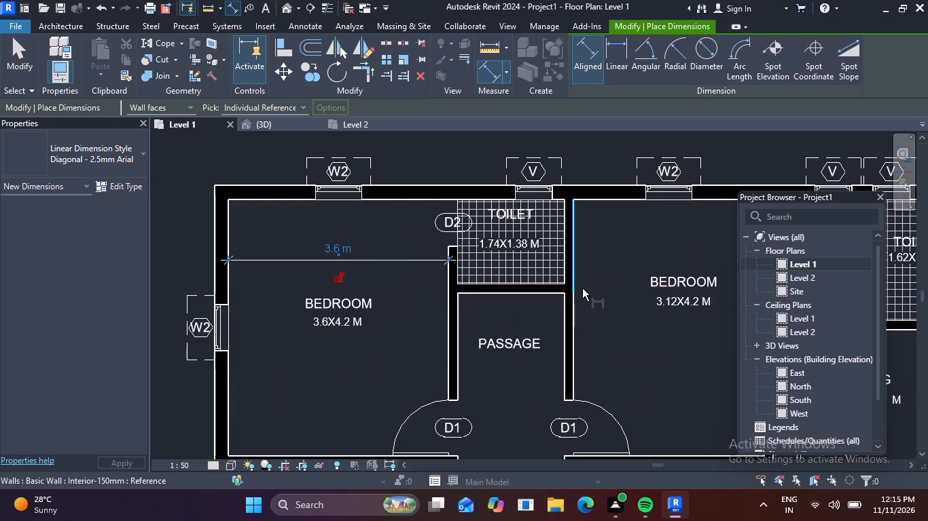
click(573, 272)
middle_drag(652, 264, 563, 253)
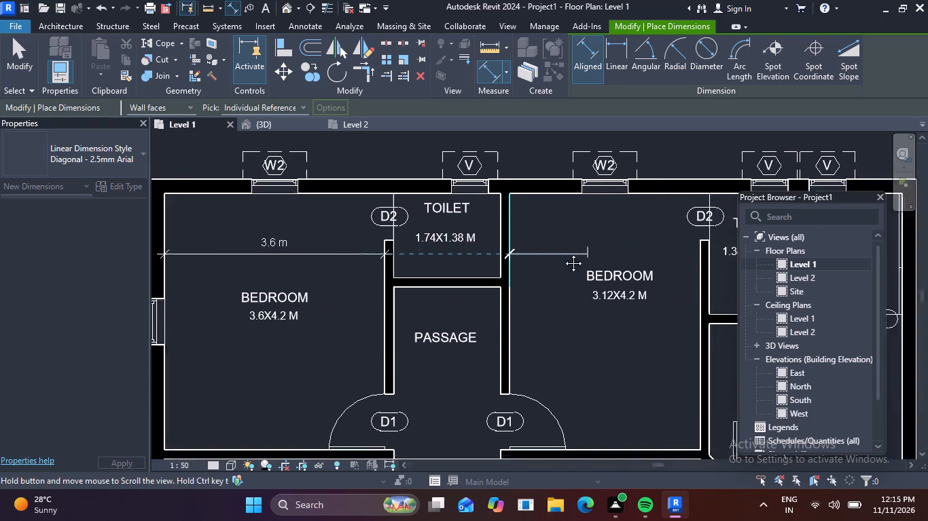
middle_drag(563, 253, 446, 245)
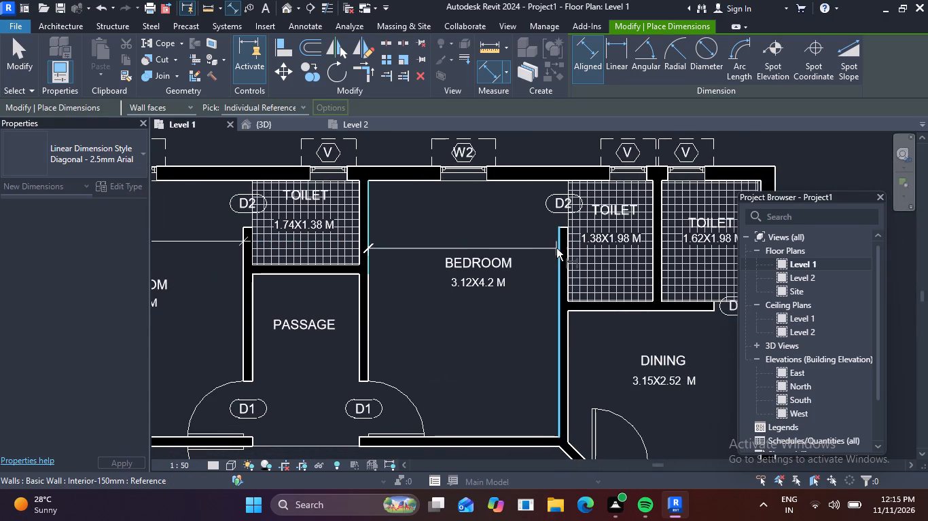
click(556, 248)
click(557, 238)
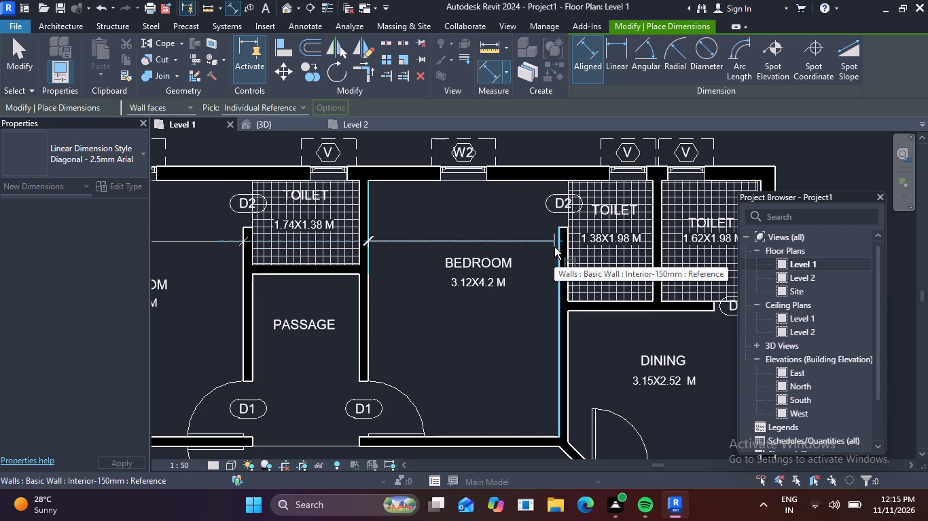
click(554, 247)
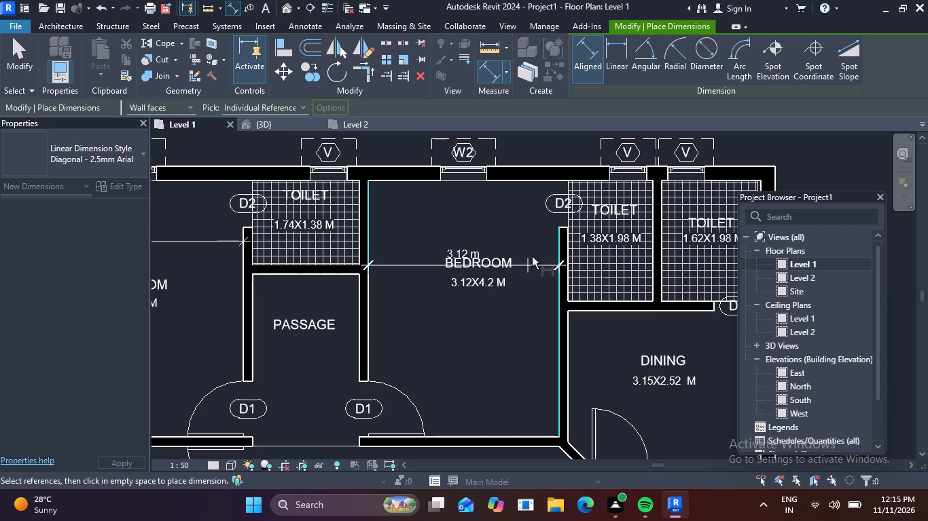
click(545, 225)
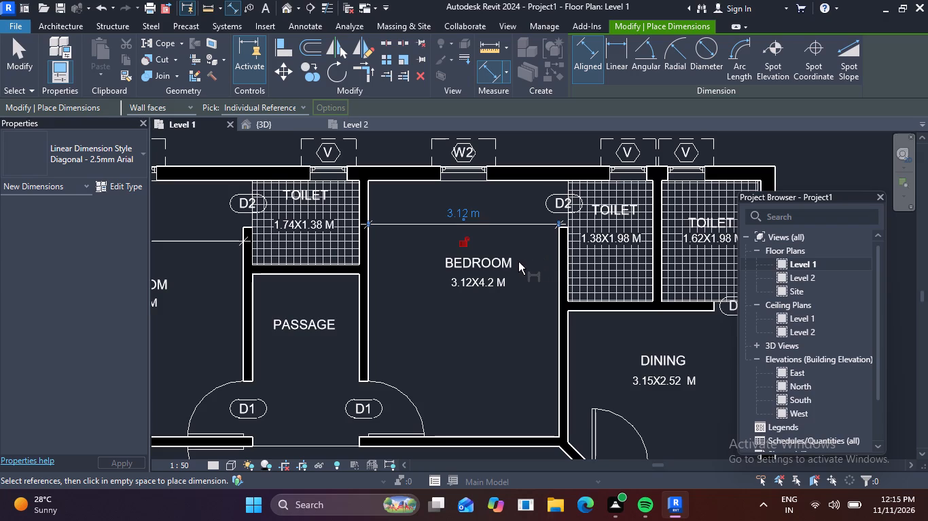
Dimension the 3.6X4.2 M bedroom's length between the partition shared with the office and the exterior wall's inner face.
scroll(469, 243, down, 4)
middle_drag(459, 271, 508, 260)
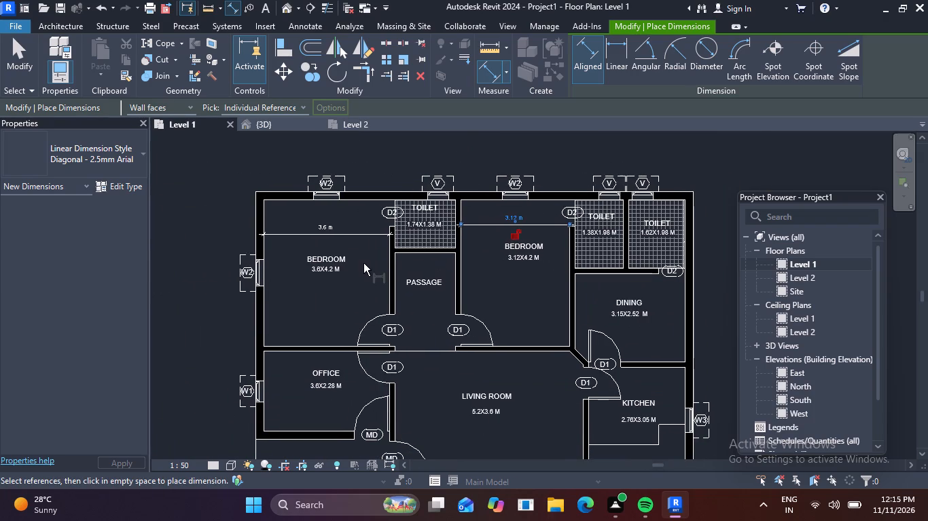
scroll(296, 339, up, 4)
click(272, 349)
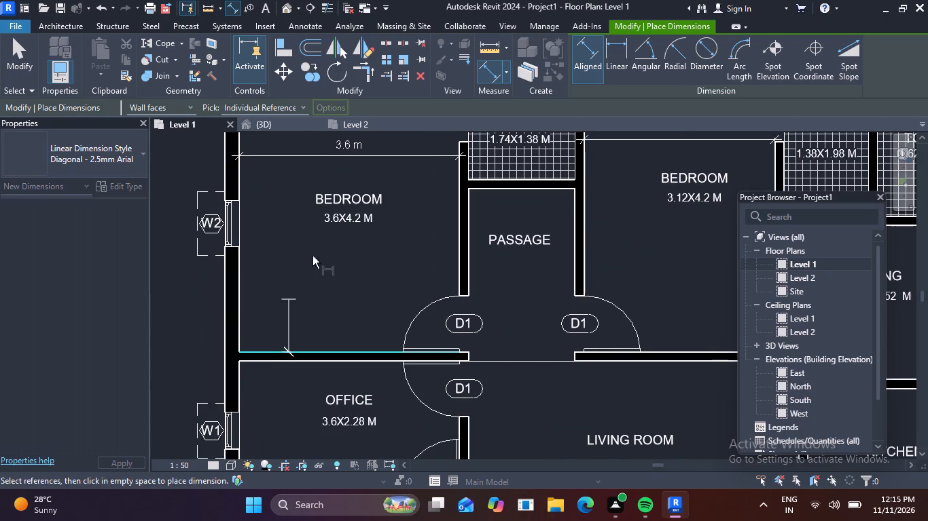
middle_drag(299, 217, 291, 337)
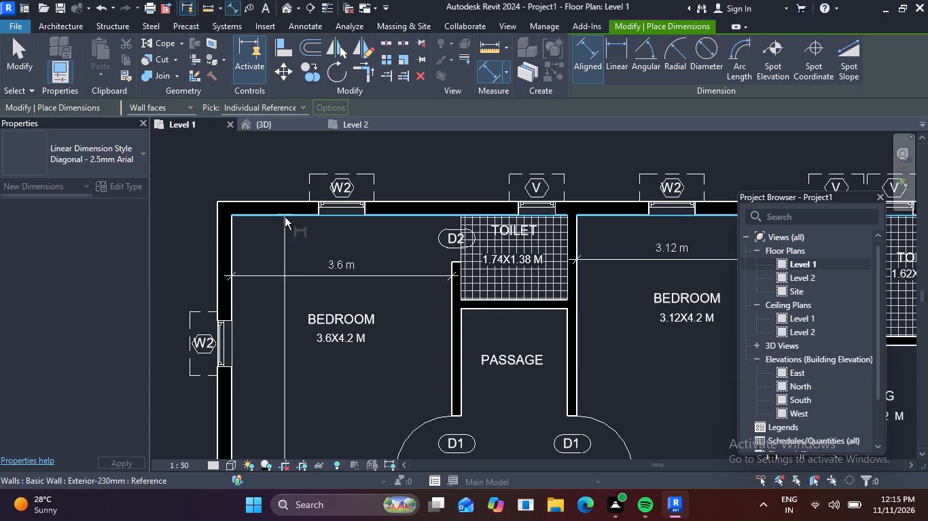
click(285, 216)
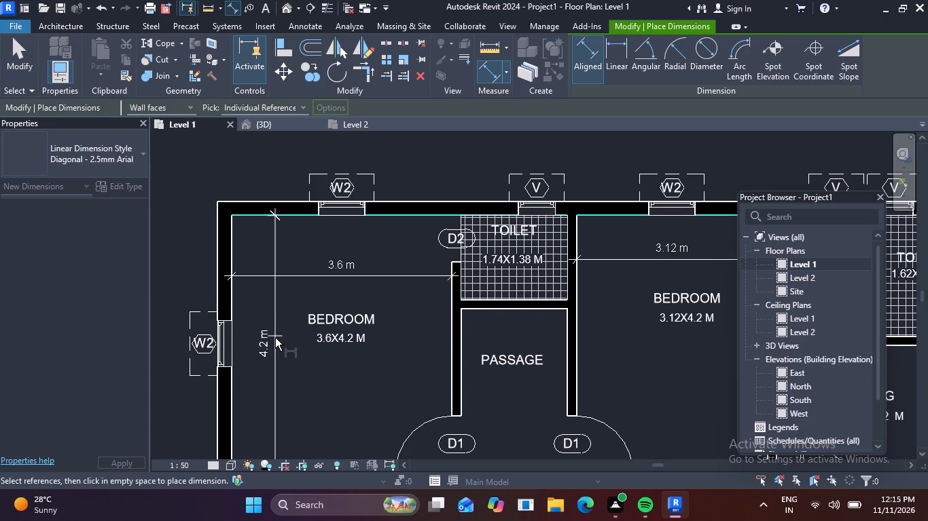
click(275, 338)
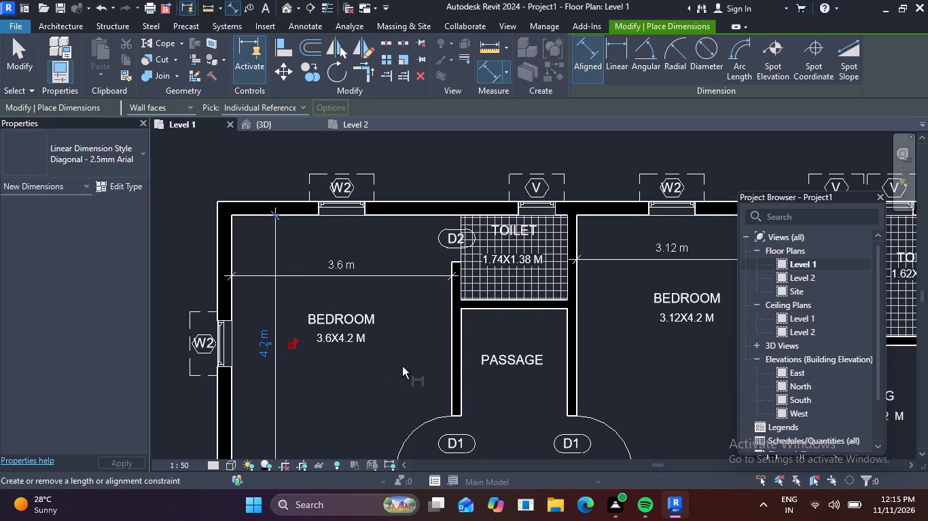
Dimension the 3.12X4.2 M bedroom's length between its living room partition and the exterior wall's inner face.
middle_drag(369, 356, 239, 335)
click(543, 448)
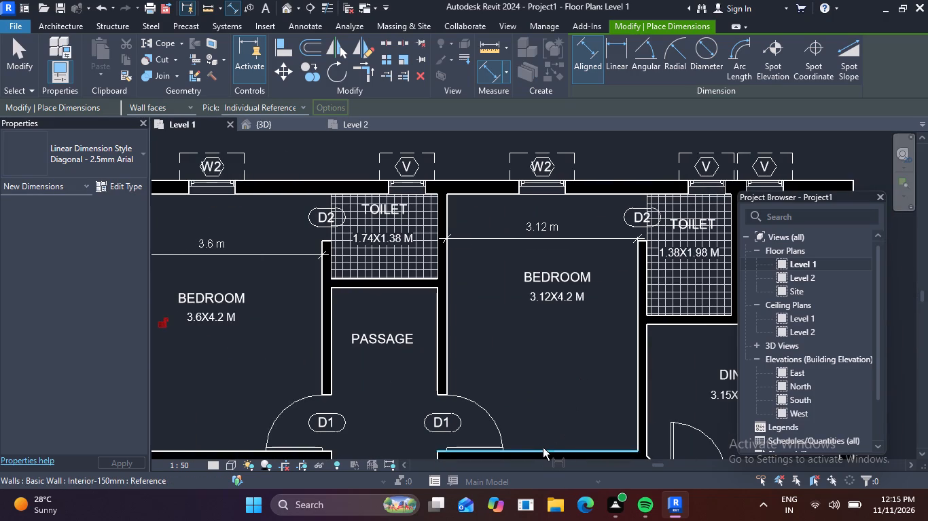
click(507, 195)
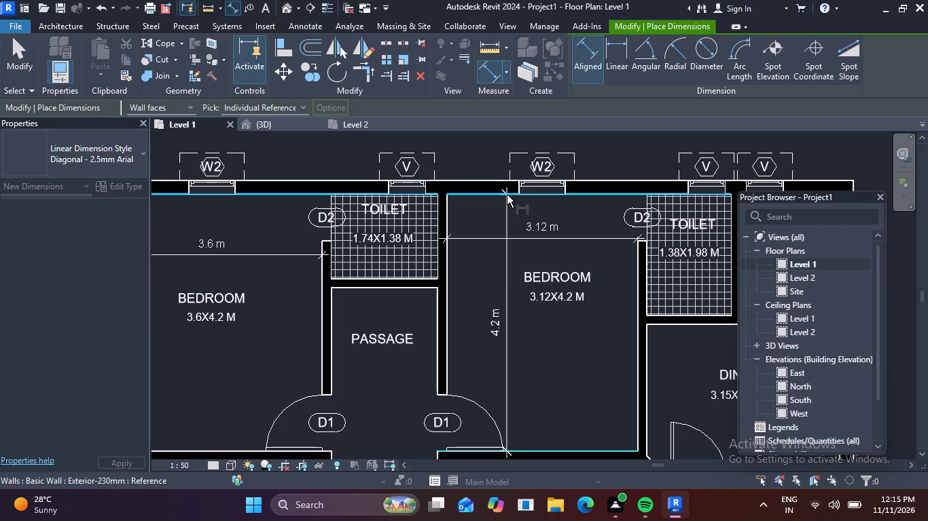
click(502, 289)
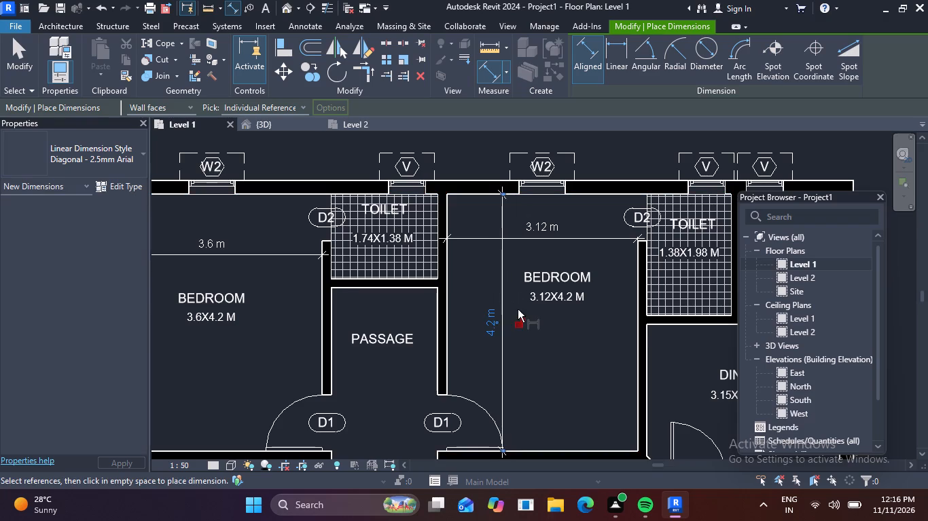
Dimension the dining room's width and depth between its inner wall faces.
scroll(534, 328, down, 2)
middle_drag(538, 330, 382, 275)
scroll(534, 227, up, 2)
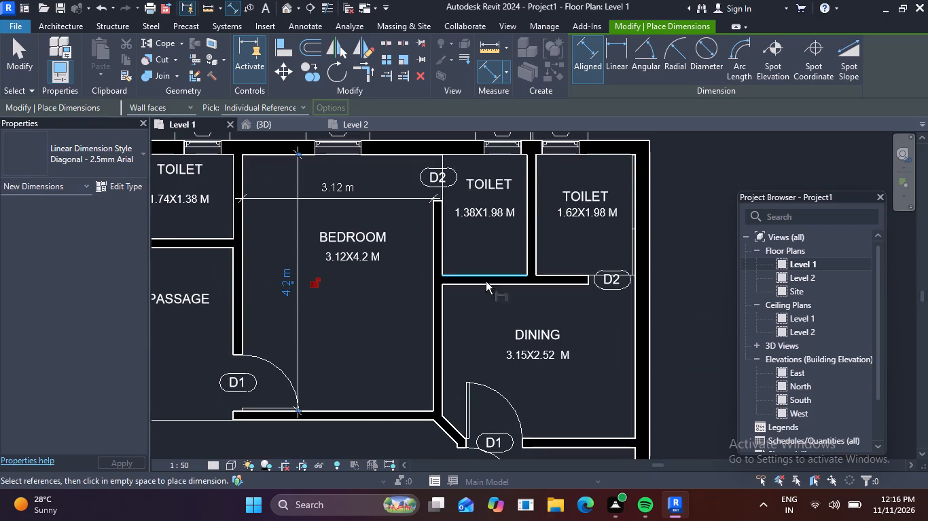
click(442, 317)
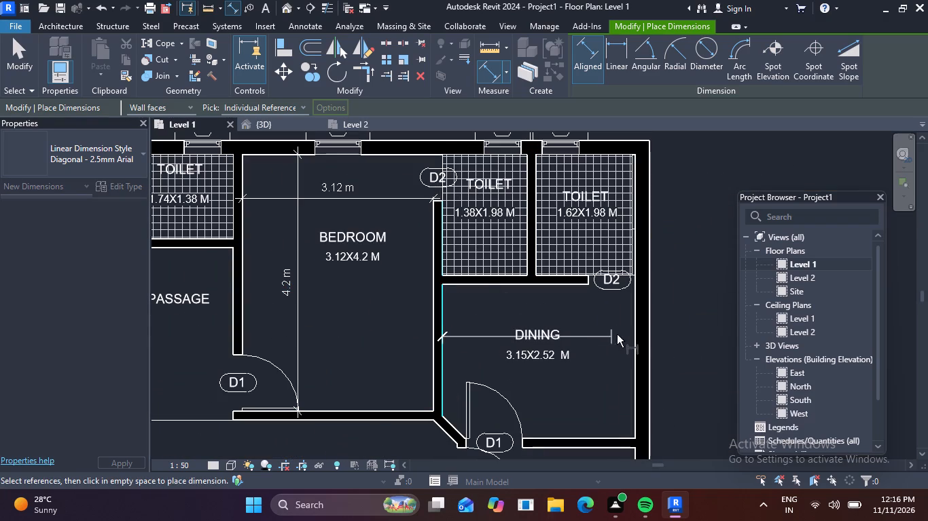
click(630, 315)
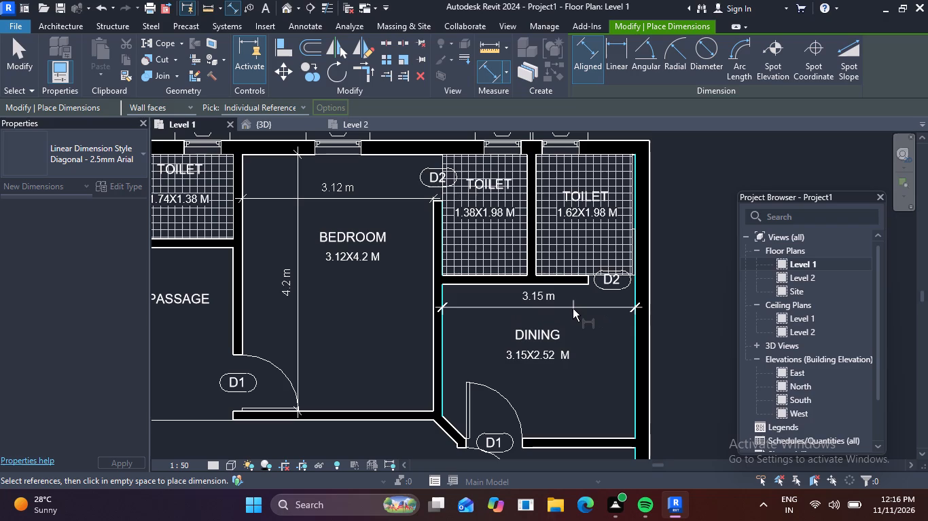
click(573, 309)
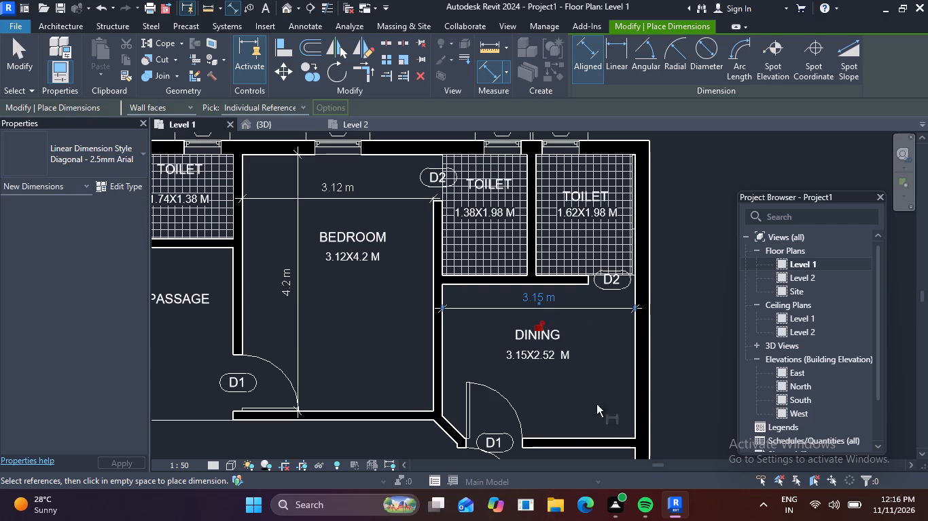
click(611, 437)
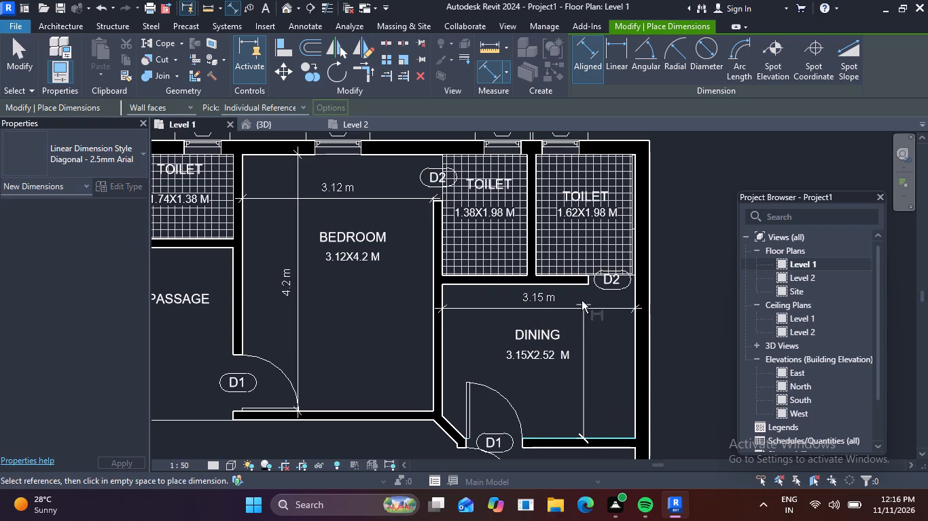
click(582, 286)
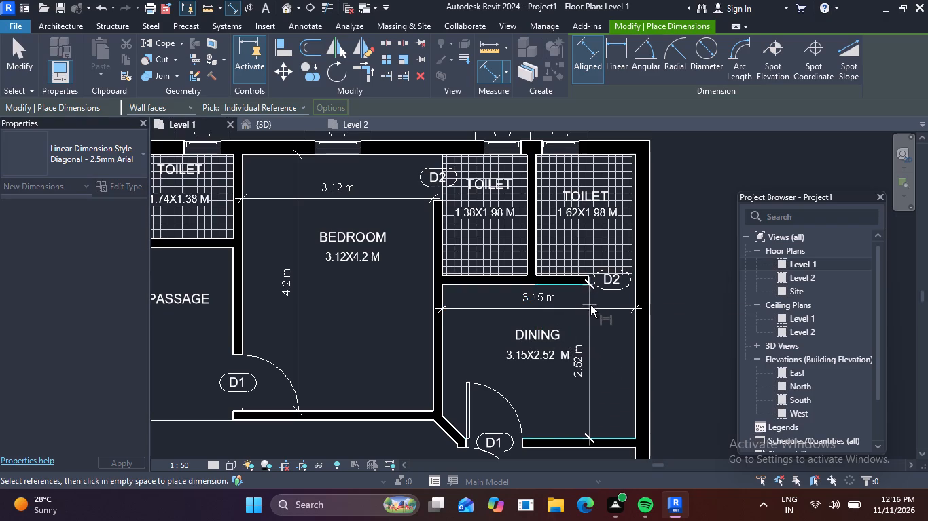
click(593, 309)
Dimension the kitchen's depth and width between its inner wall faces, running the width dimension below the room label.
scroll(605, 351, down, 3)
middle_drag(608, 387, 611, 276)
scroll(606, 339, up, 3)
middle_drag(603, 362, 563, 273)
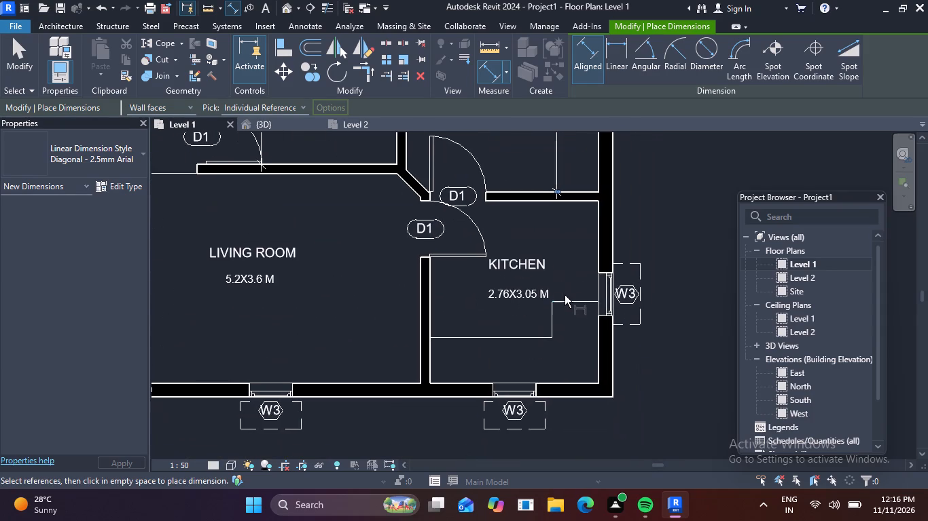
click(576, 379)
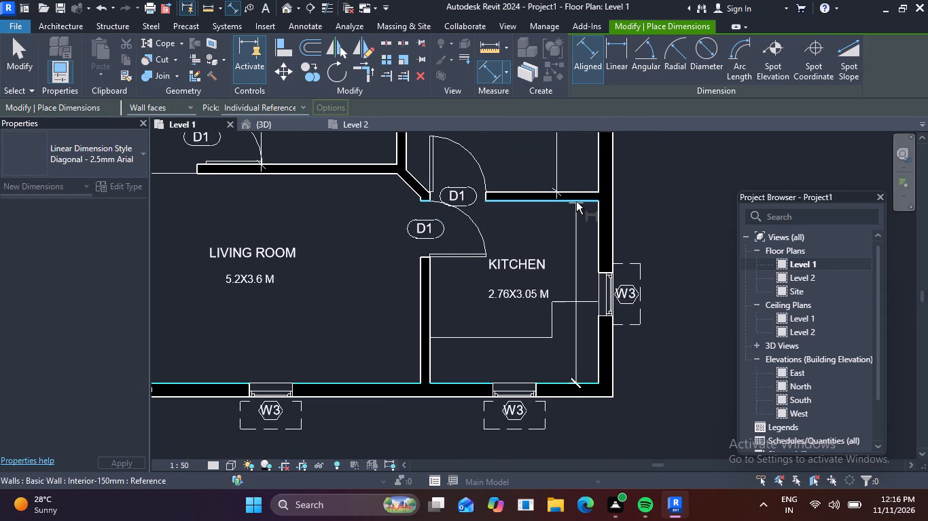
click(576, 201)
click(580, 233)
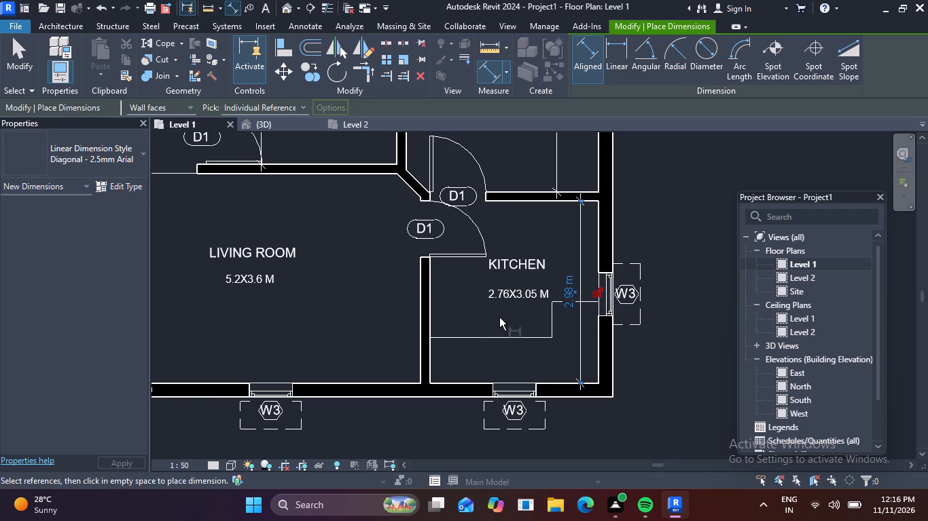
click(432, 313)
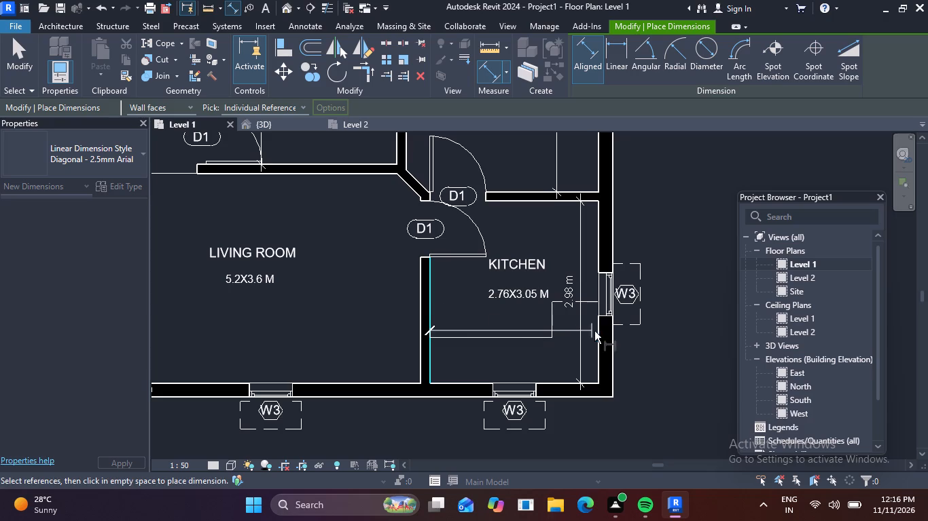
click(598, 331)
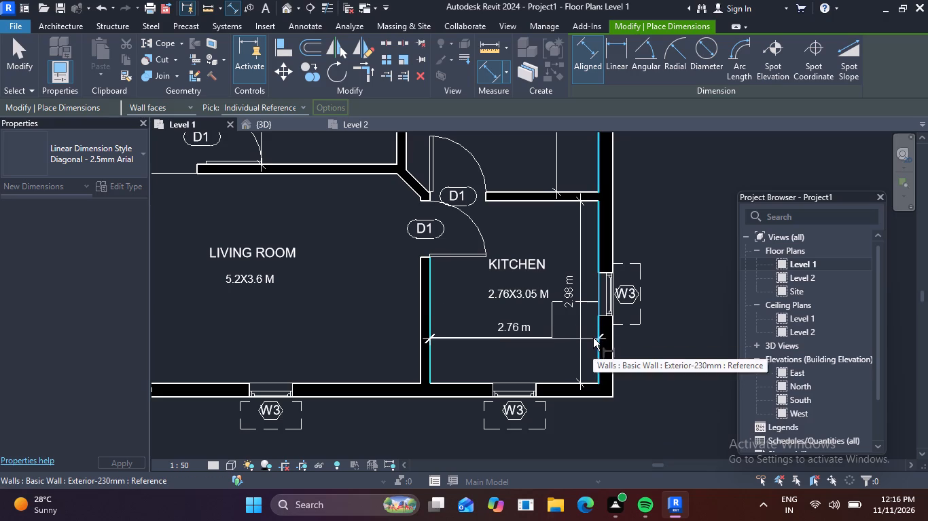
click(592, 334)
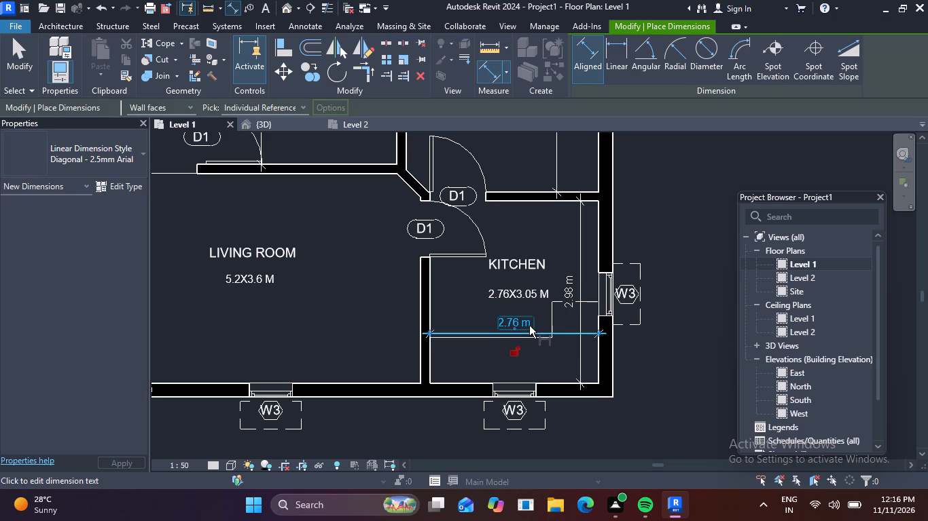
Dimension the living room's depth and its width between the office and kitchen partitions' inner faces.
scroll(410, 324, down, 2)
middle_drag(424, 326, 577, 342)
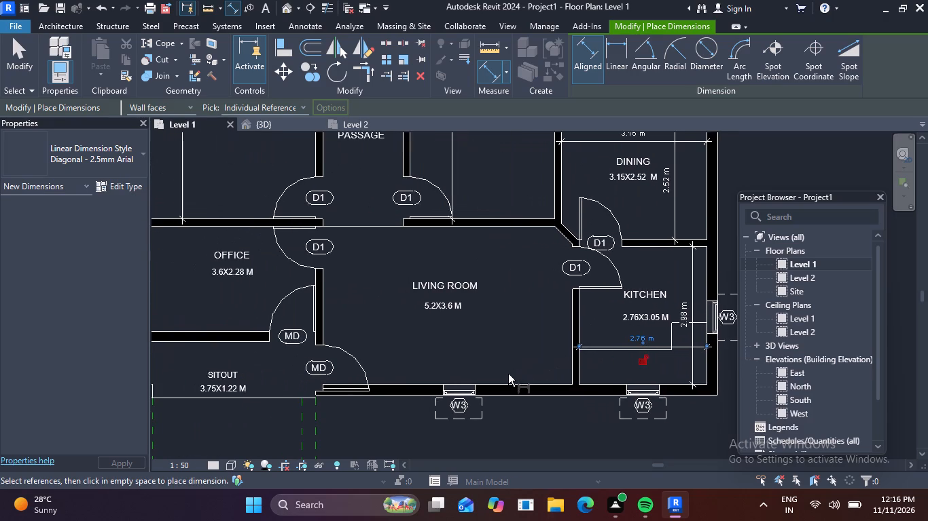
click(507, 381)
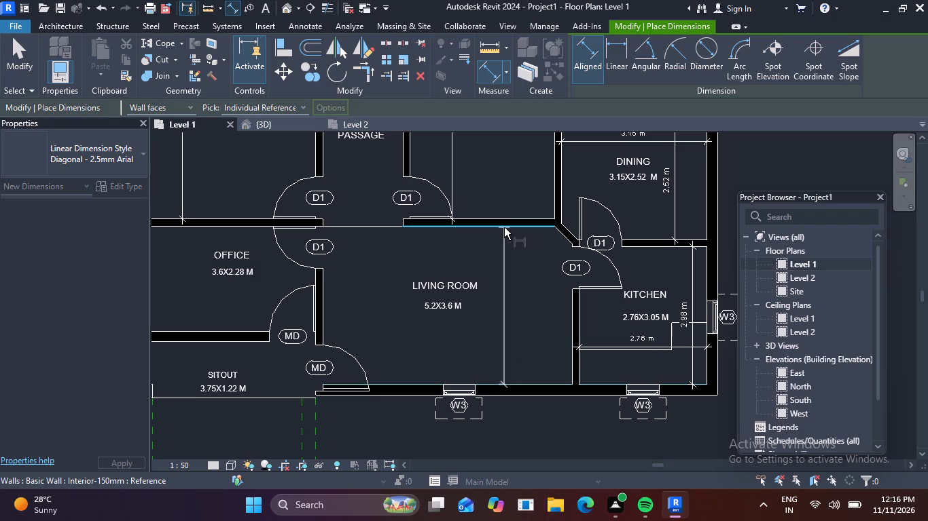
click(504, 227)
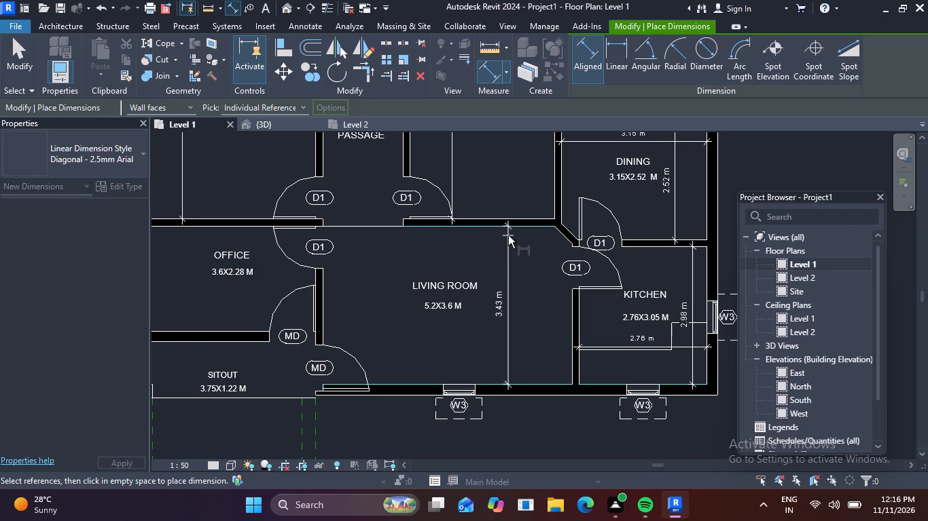
click(508, 235)
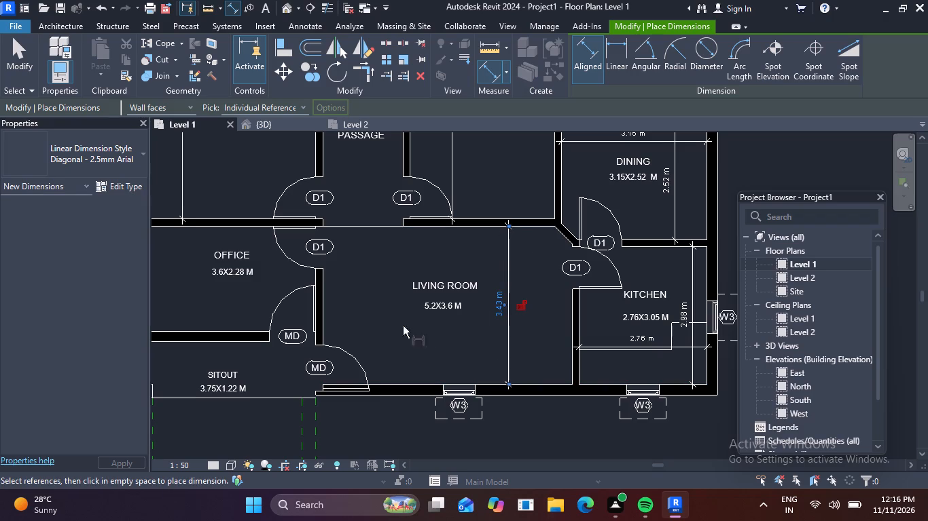
click(322, 313)
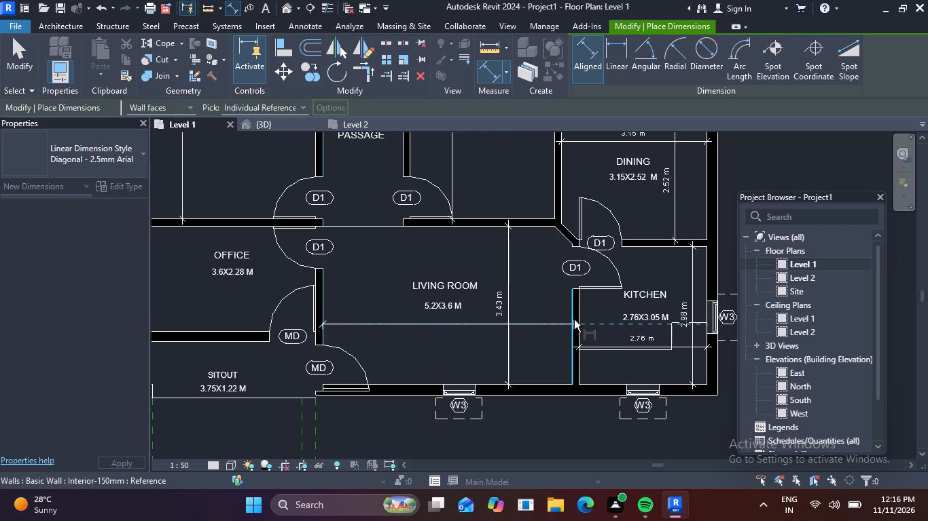
click(574, 320)
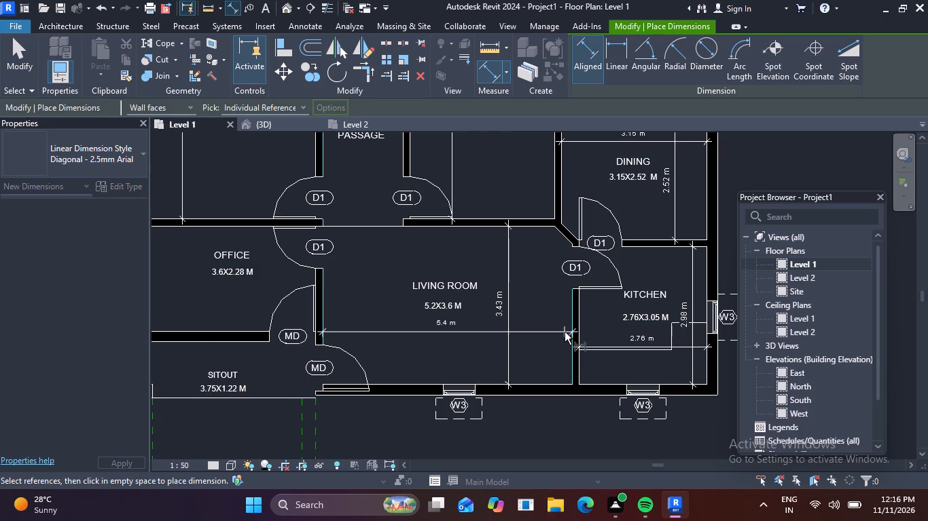
click(565, 332)
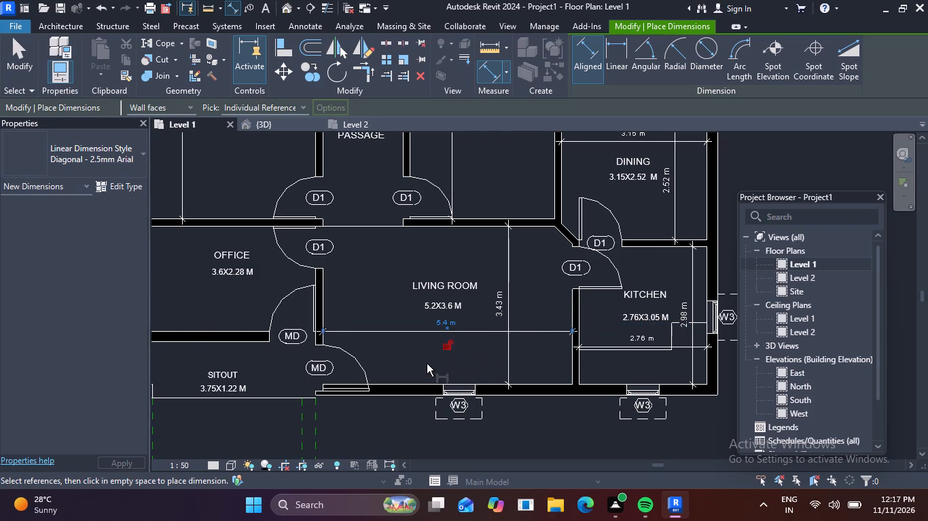
Dimension the office's depth between its inner wall faces, placing the dimension between window W1 and the room label.
scroll(418, 362, down, 1)
middle_drag(427, 364, 564, 371)
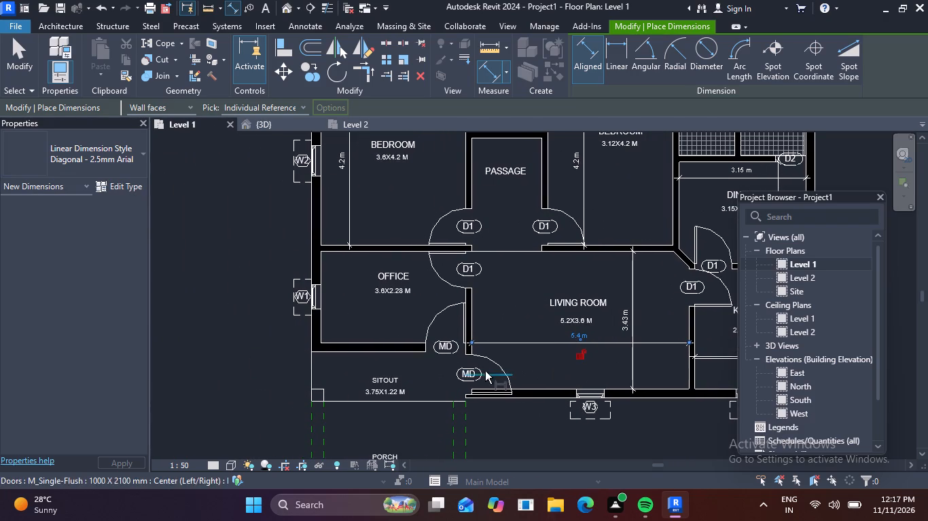
click(392, 339)
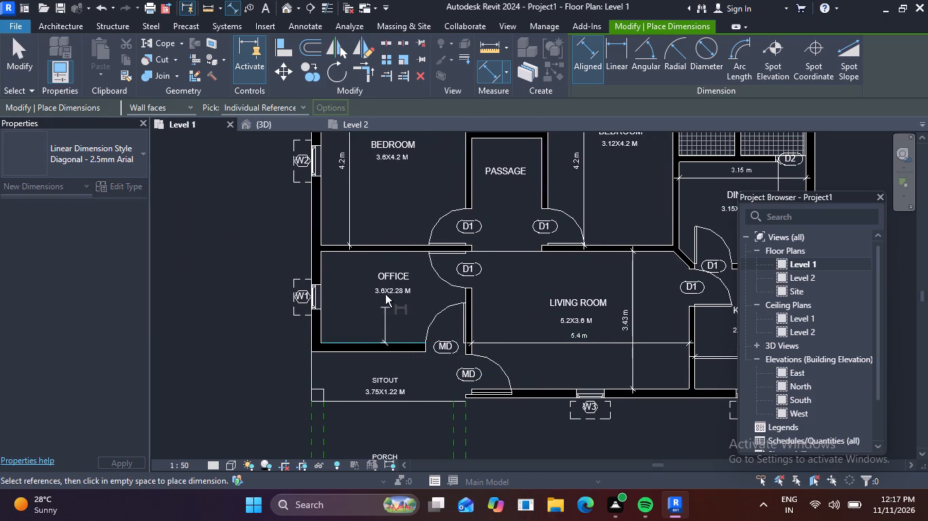
click(387, 254)
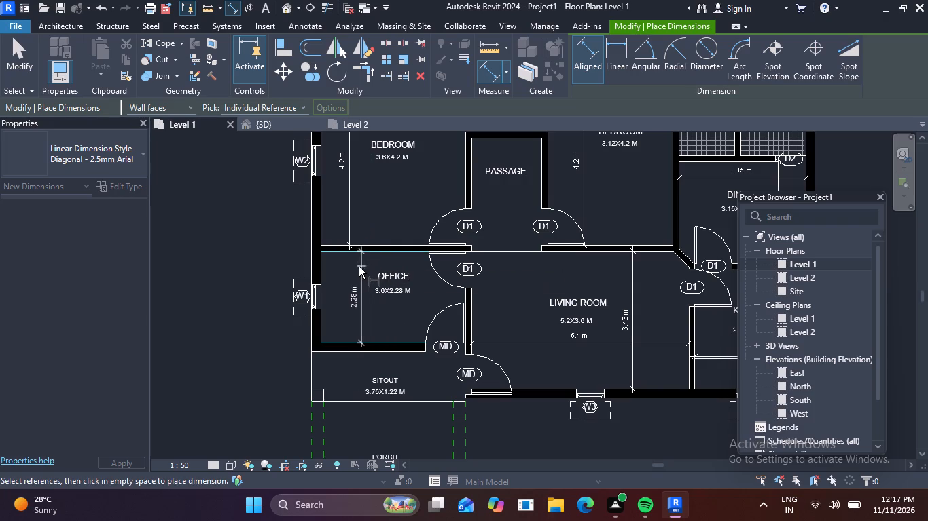
click(353, 269)
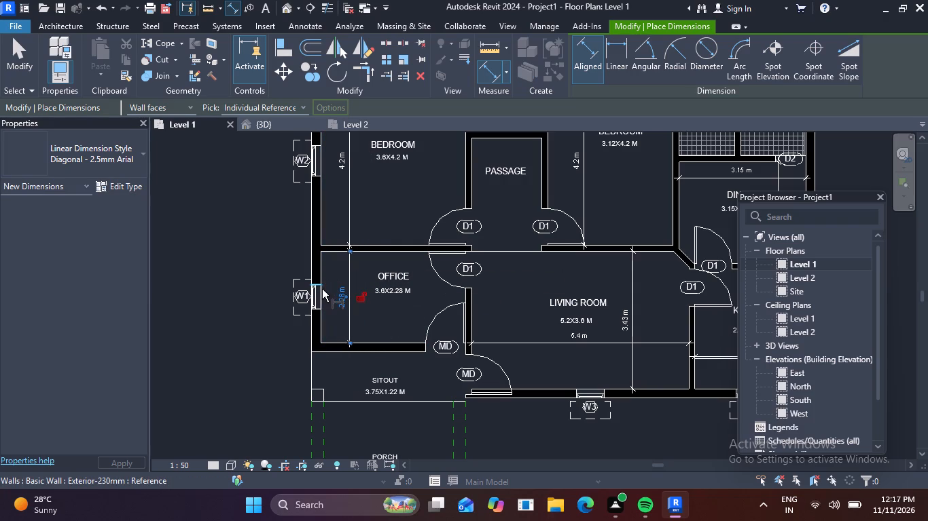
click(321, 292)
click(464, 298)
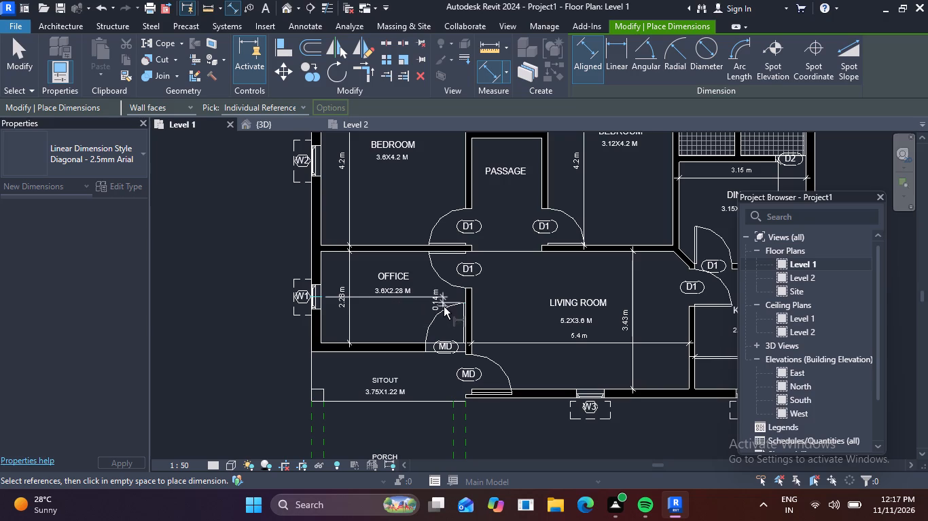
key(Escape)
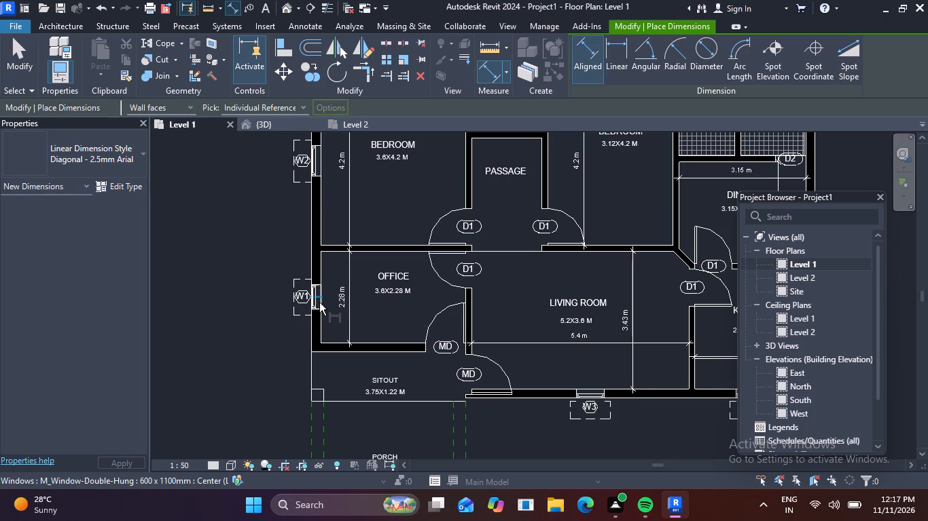
Dimension the office's width from the exterior wall's inner face to the living room partition, placing it below the room label.
click(321, 315)
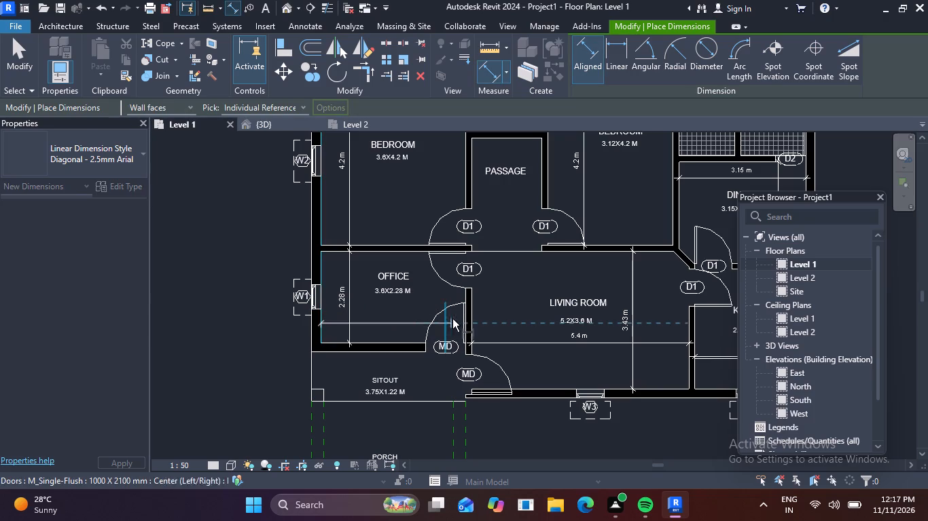
click(466, 320)
click(410, 324)
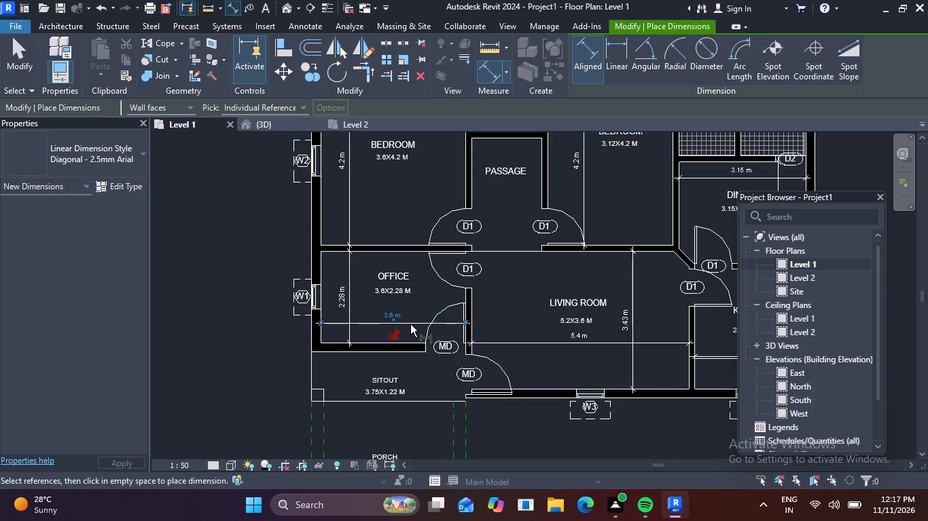
Dimension the 1.74X1.38 M toilet's width and depth between its inner wall faces, keeping both dimensions inside the hatched area.
scroll(404, 320, up, 4)
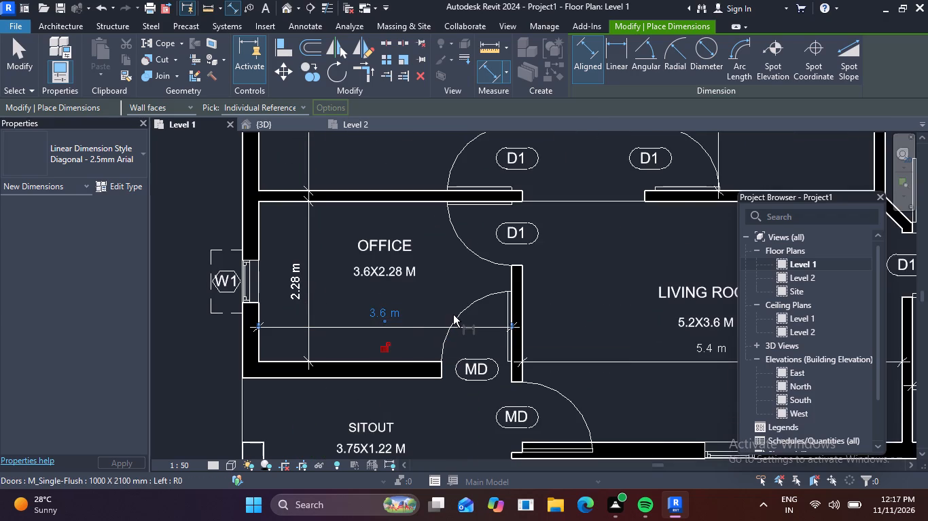
scroll(450, 315, down, 4)
middle_drag(615, 312, 520, 370)
middle_drag(550, 246, 536, 287)
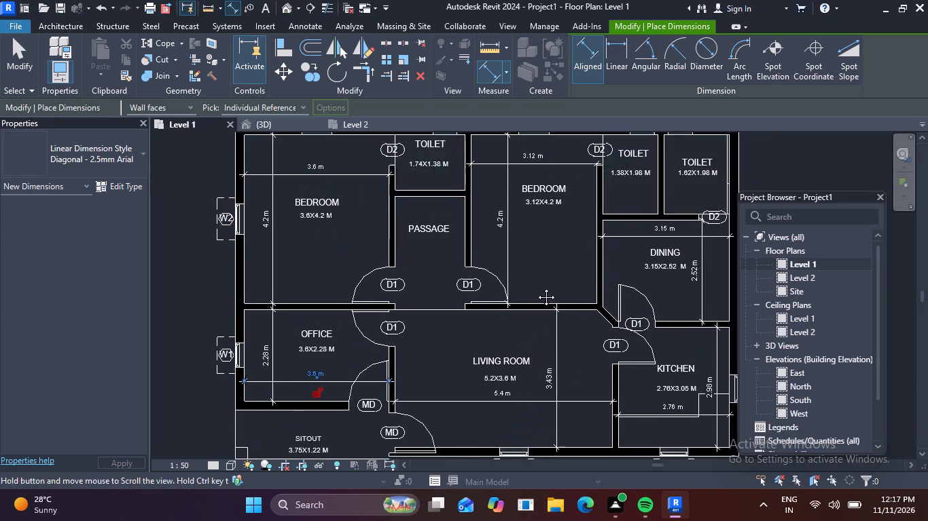
middle_drag(536, 287, 523, 323)
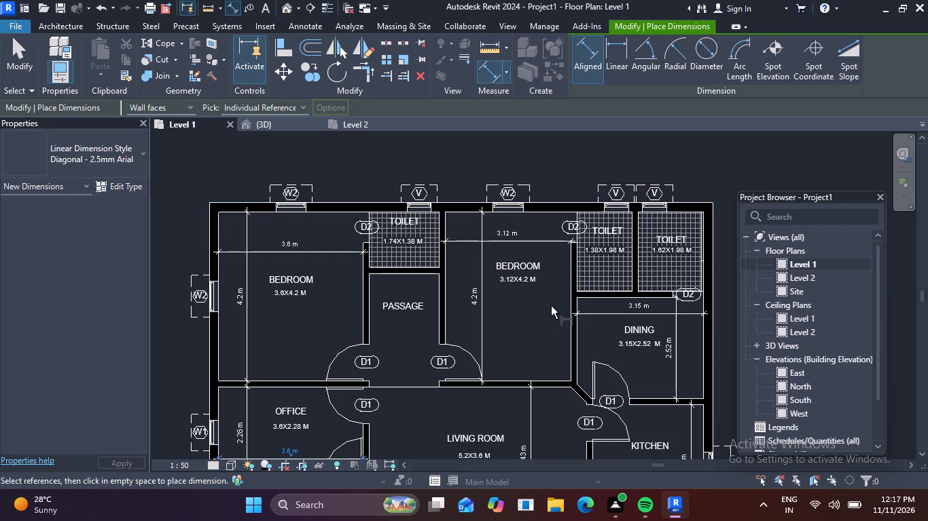
scroll(510, 328, down, 3)
middle_drag(527, 343, 489, 288)
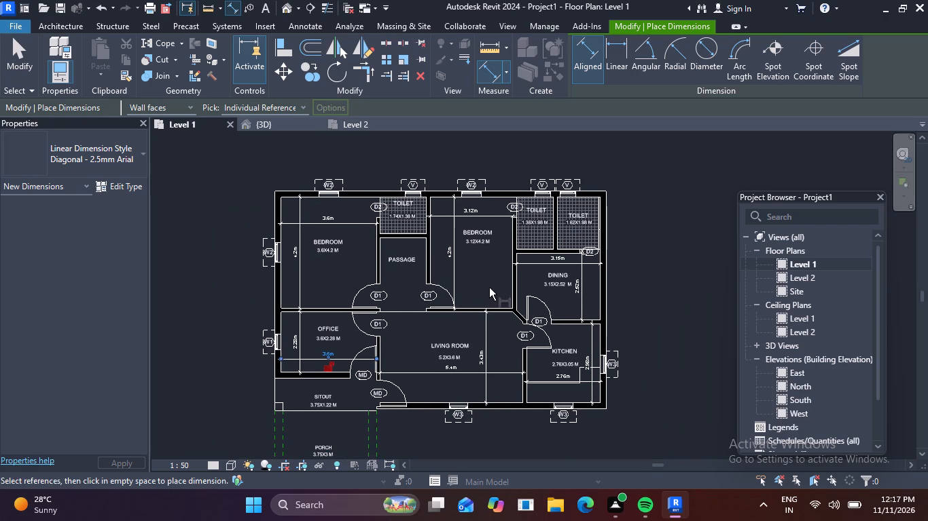
scroll(419, 271, up, 3)
middle_drag(481, 277, 507, 351)
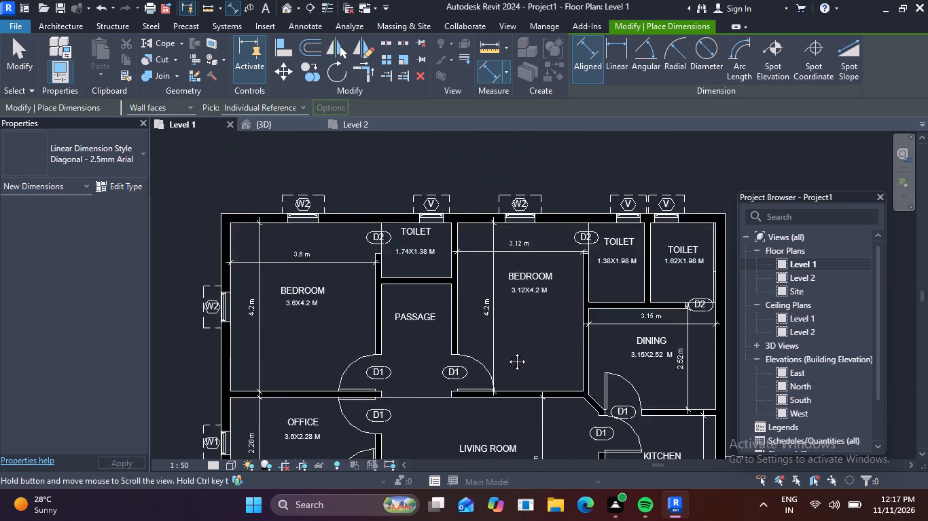
middle_drag(507, 351, 514, 377)
scroll(423, 265, up, 1)
middle_drag(425, 273, 444, 332)
scroll(406, 359, up, 6)
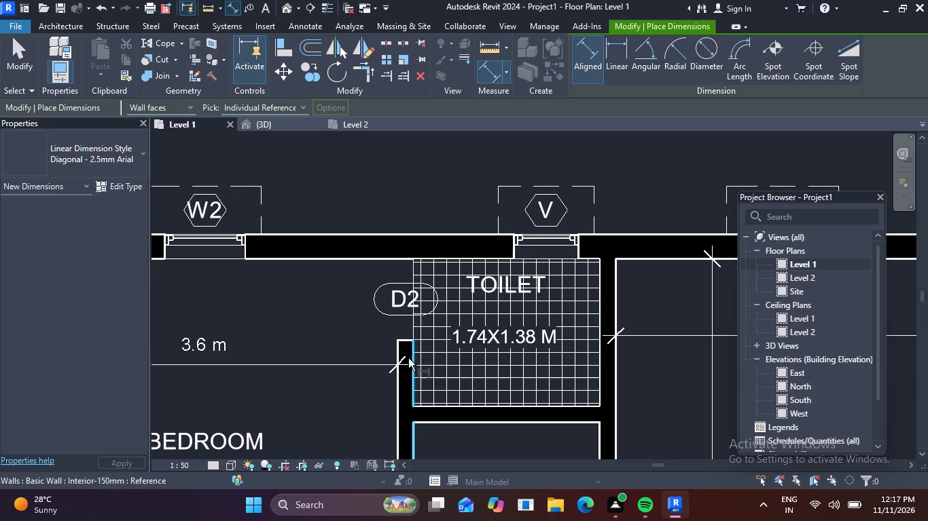
click(414, 360)
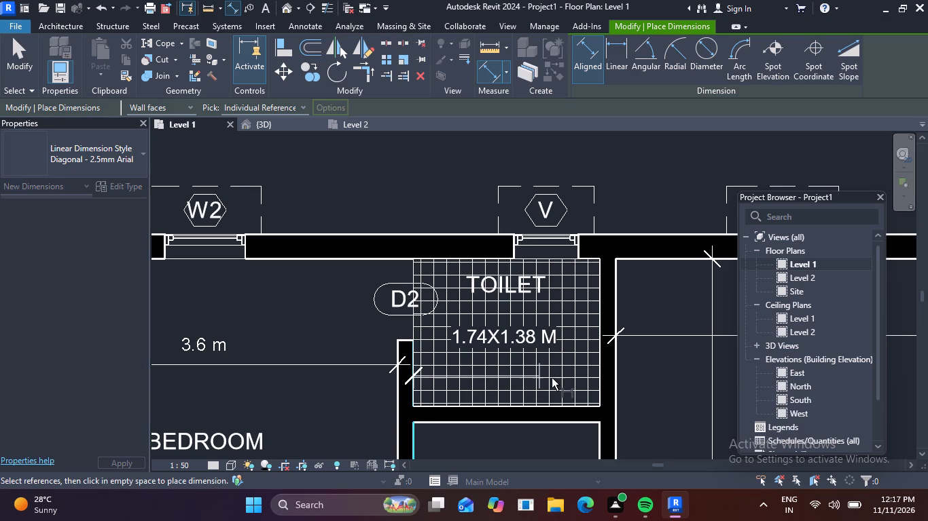
click(599, 379)
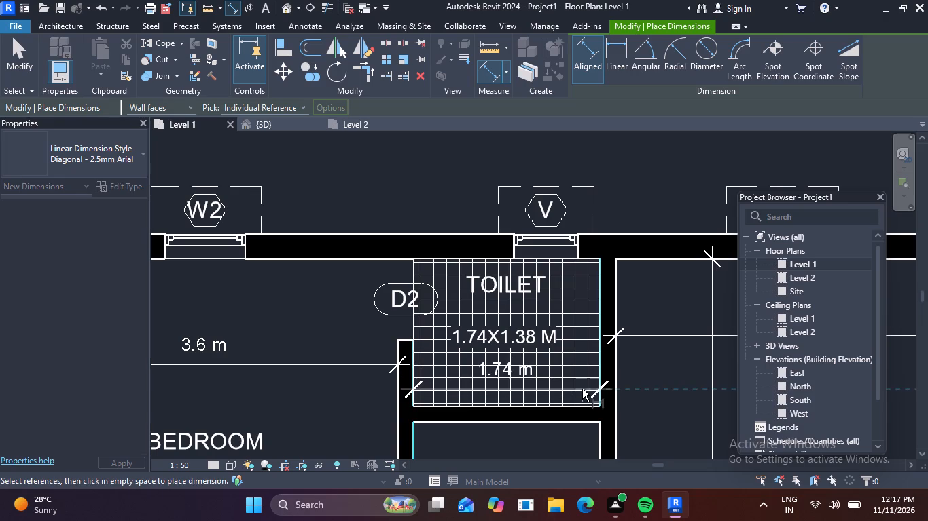
click(582, 389)
click(580, 406)
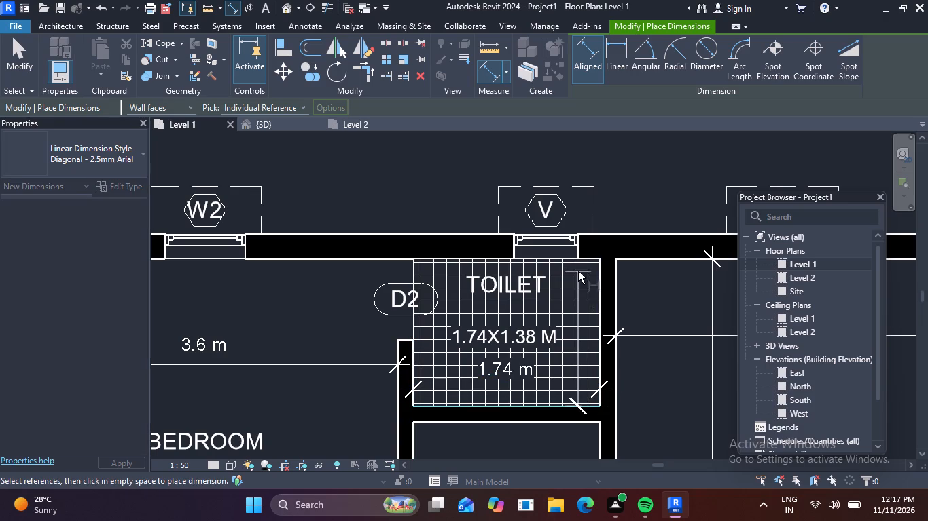
click(578, 260)
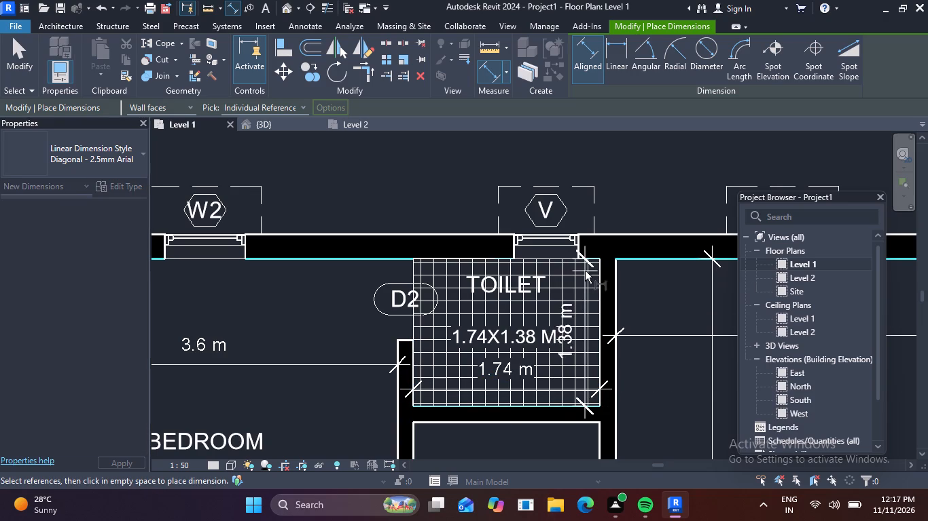
click(590, 276)
Dimension the 1.38X1.98 M toilet's width between its inner side wall faces, placing the dimension below the size label.
scroll(635, 369, down, 4)
middle_drag(646, 389, 601, 372)
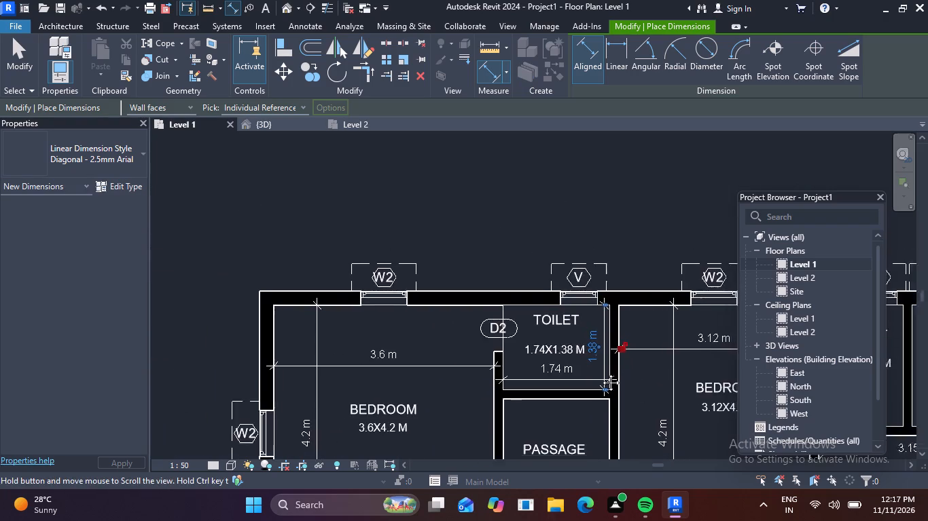
middle_drag(601, 372, 346, 323)
scroll(531, 305, up, 4)
click(521, 305)
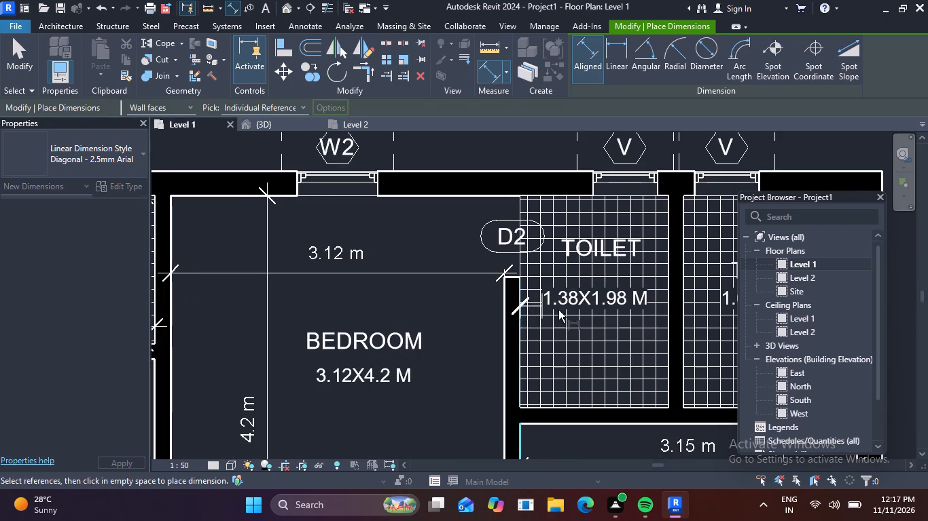
click(666, 329)
click(609, 360)
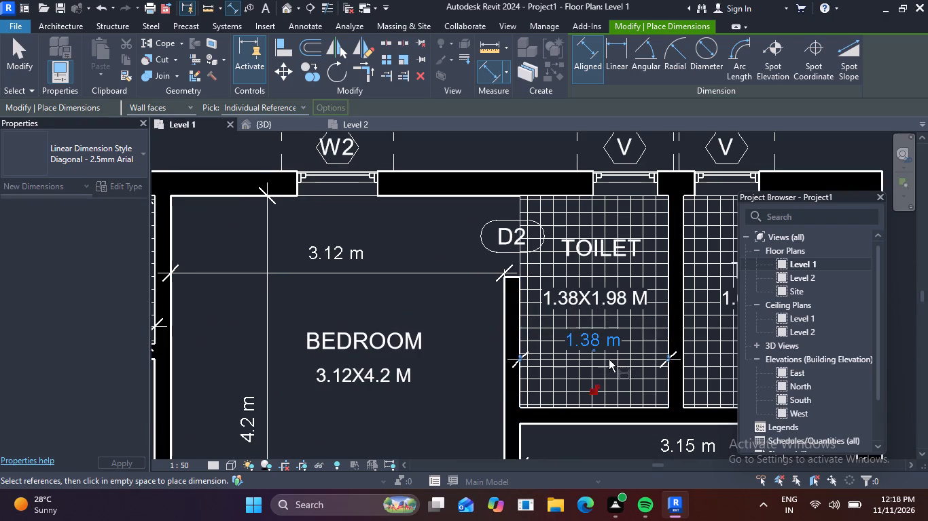
middle_drag(635, 337, 520, 351)
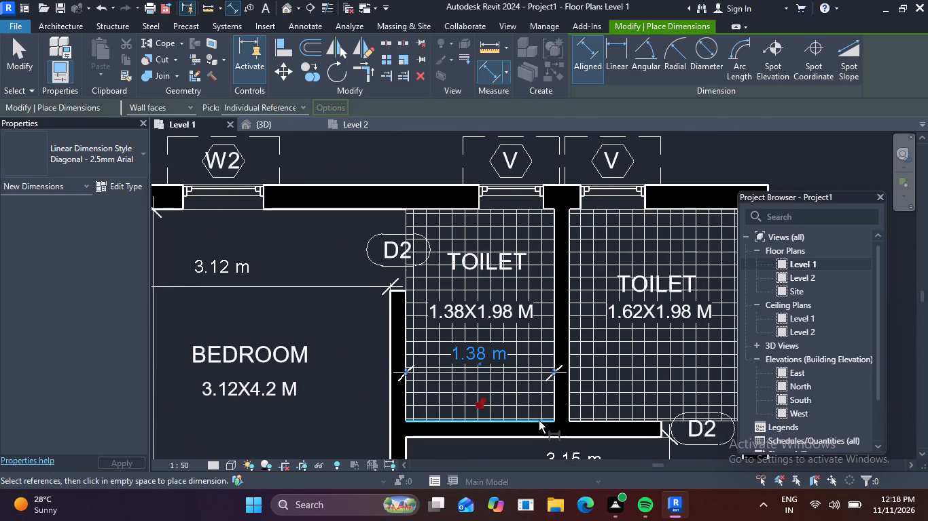
Dimension the 1.38X1.98 M toilet's depth between its inner wall faces, placing the dimension along the partition shared with the neighbouring toilet.
click(539, 419)
click(549, 210)
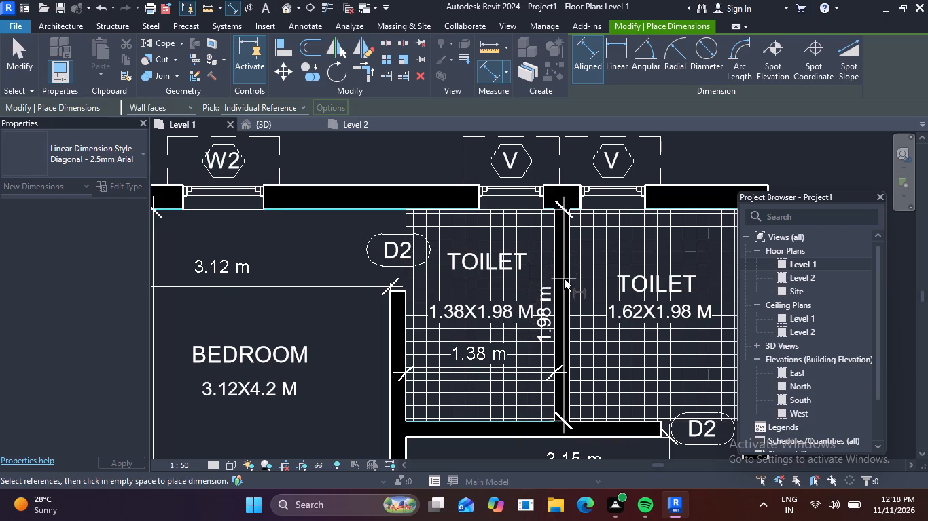
click(564, 279)
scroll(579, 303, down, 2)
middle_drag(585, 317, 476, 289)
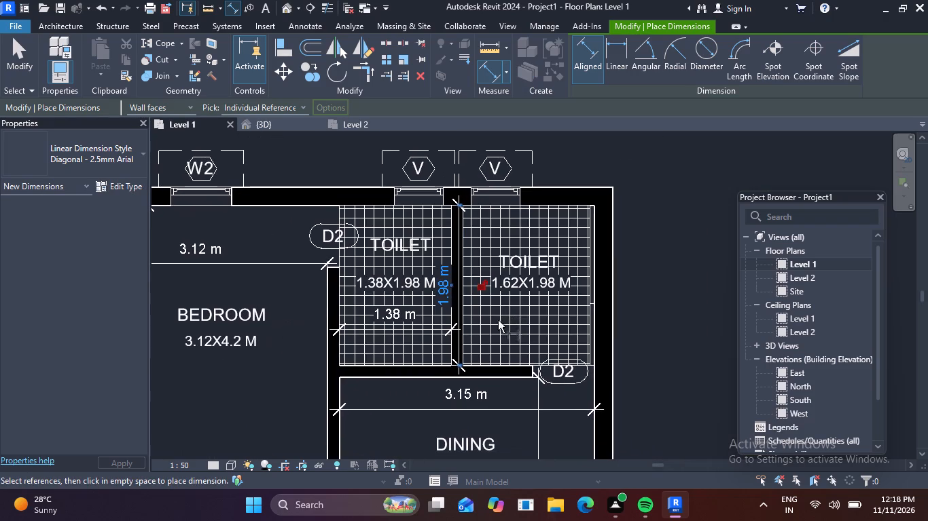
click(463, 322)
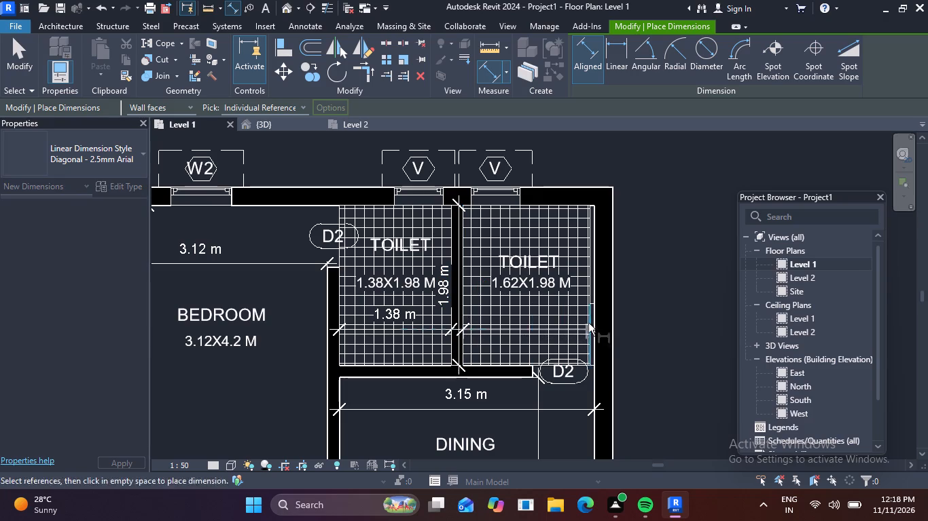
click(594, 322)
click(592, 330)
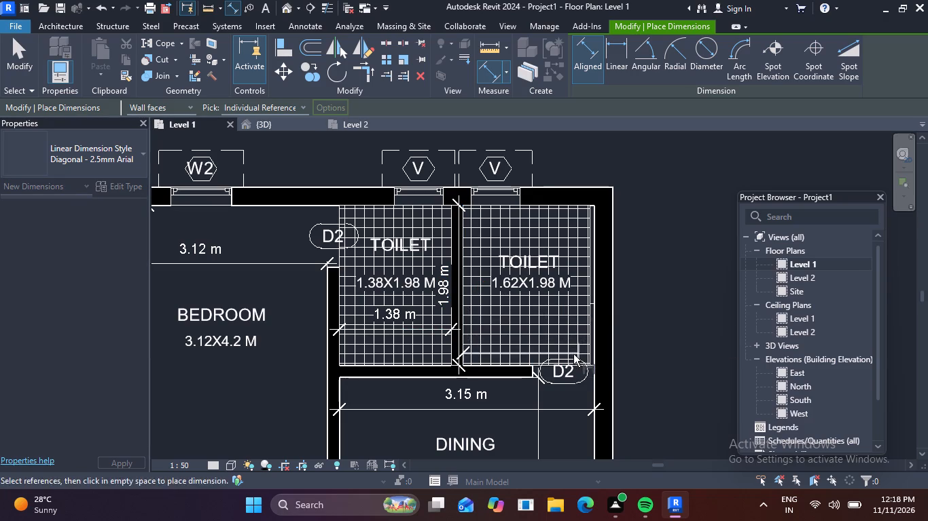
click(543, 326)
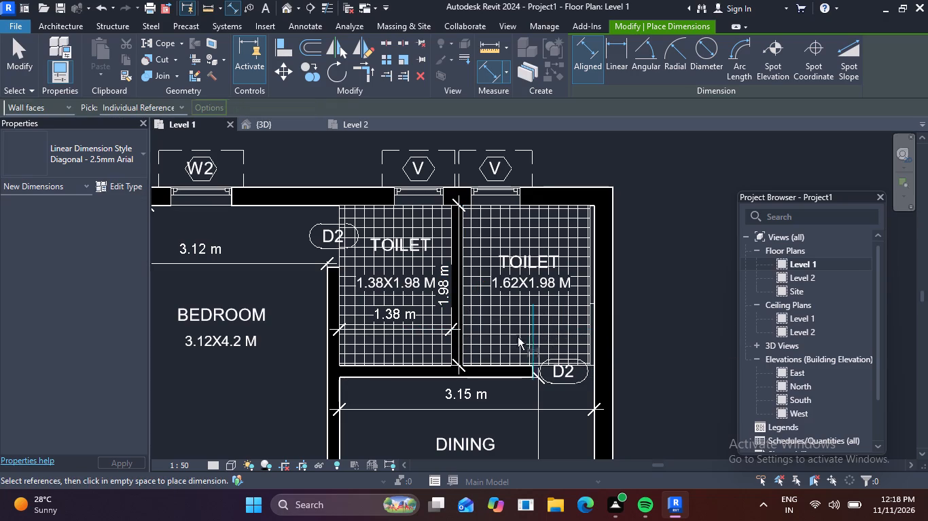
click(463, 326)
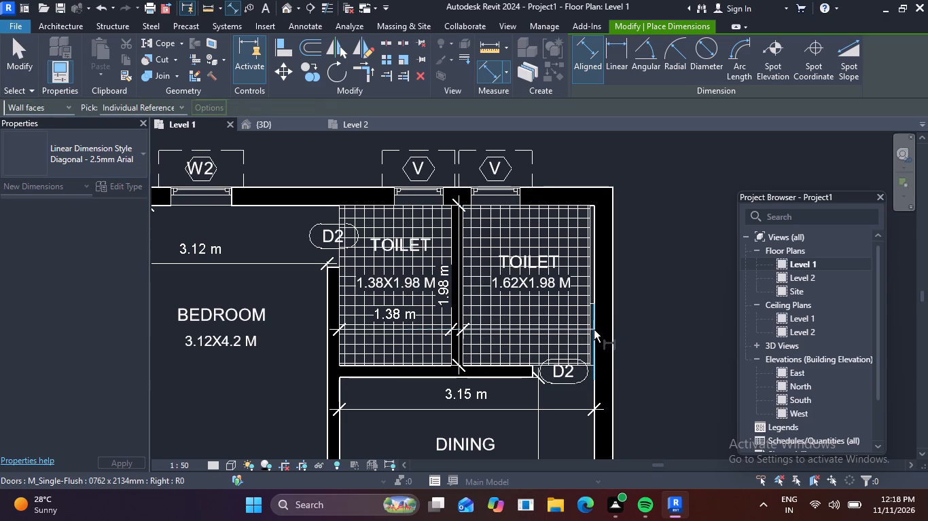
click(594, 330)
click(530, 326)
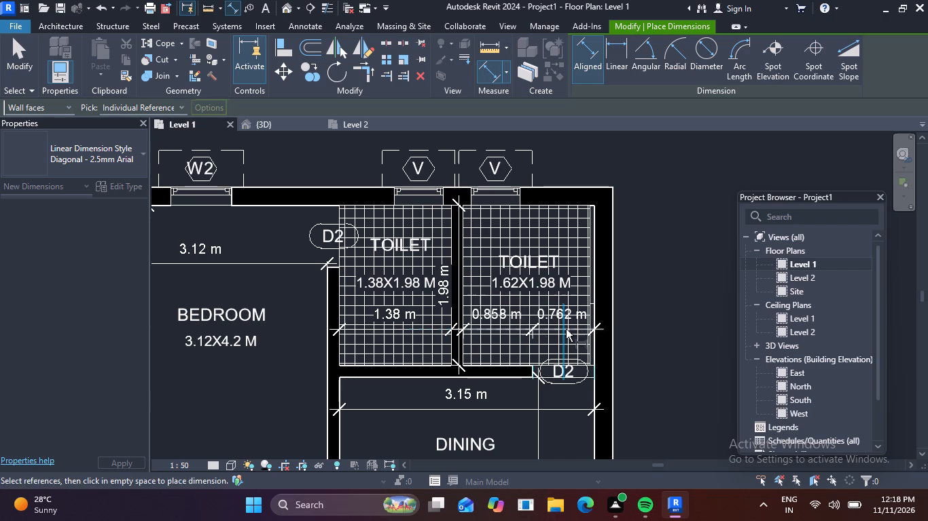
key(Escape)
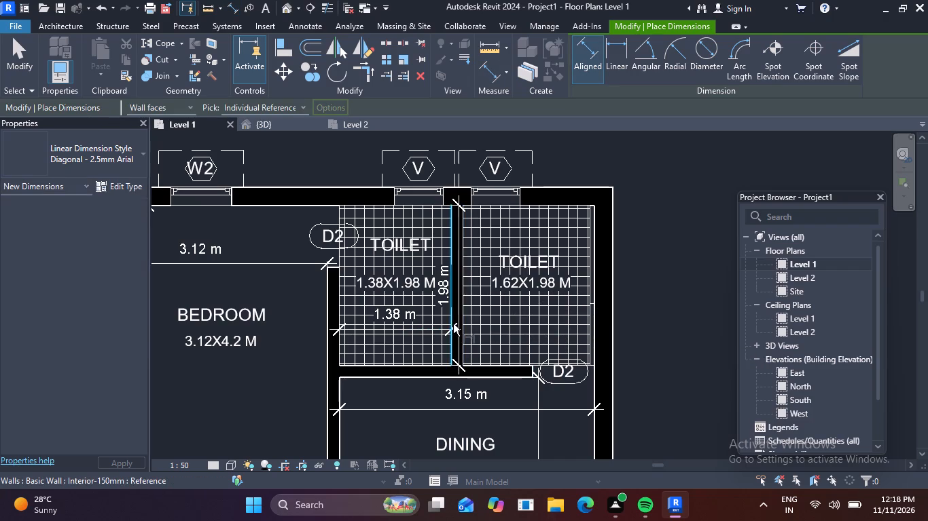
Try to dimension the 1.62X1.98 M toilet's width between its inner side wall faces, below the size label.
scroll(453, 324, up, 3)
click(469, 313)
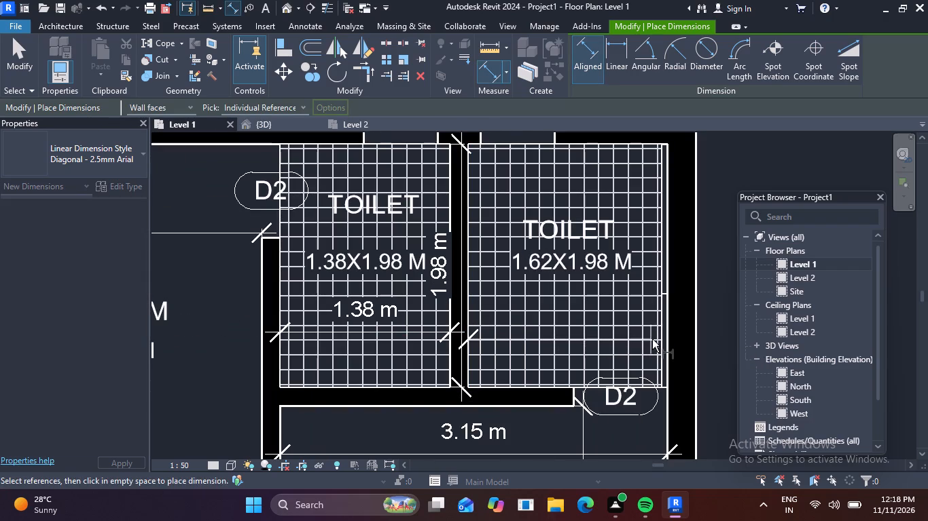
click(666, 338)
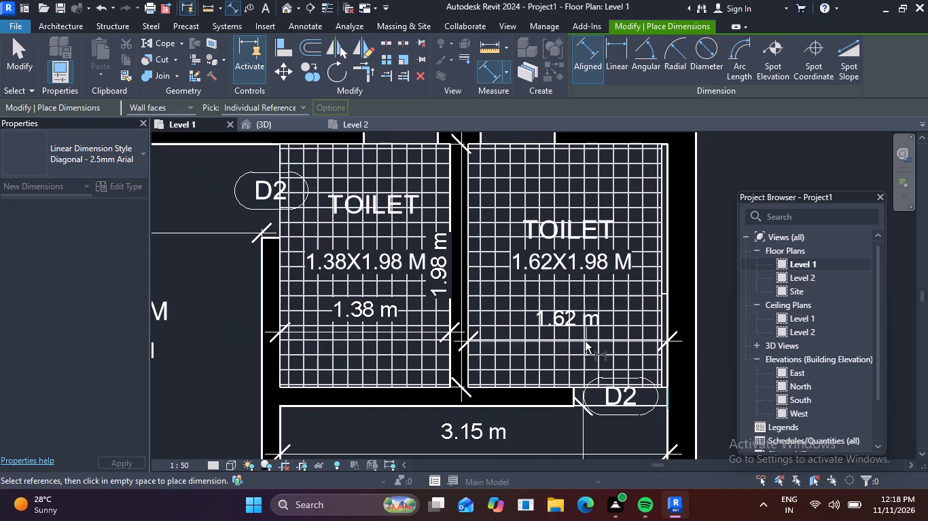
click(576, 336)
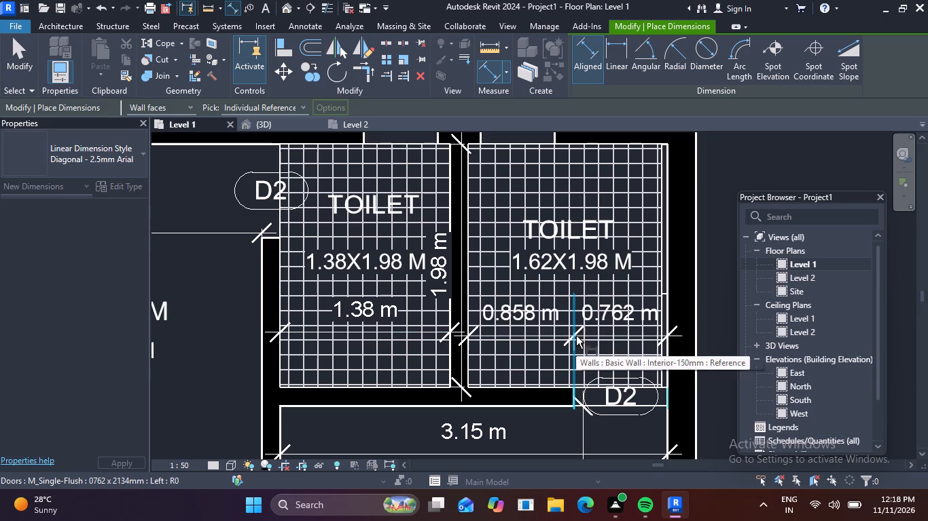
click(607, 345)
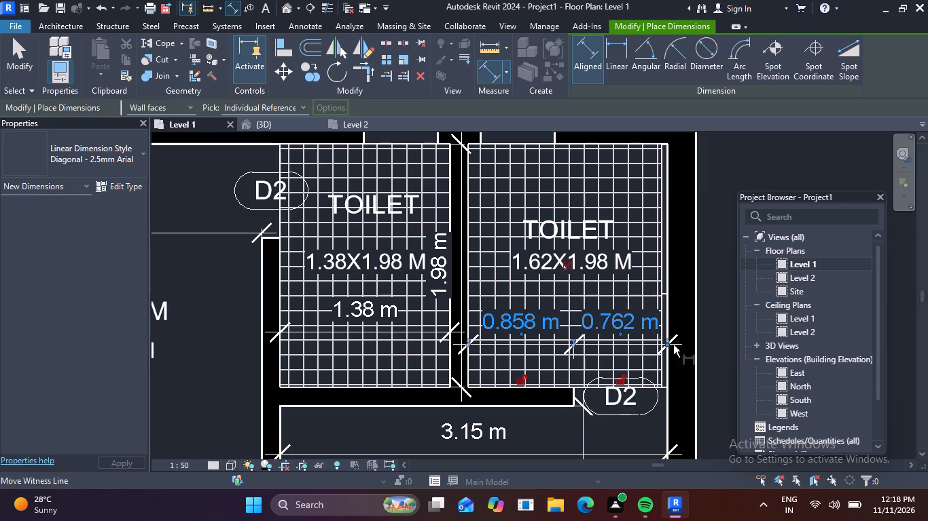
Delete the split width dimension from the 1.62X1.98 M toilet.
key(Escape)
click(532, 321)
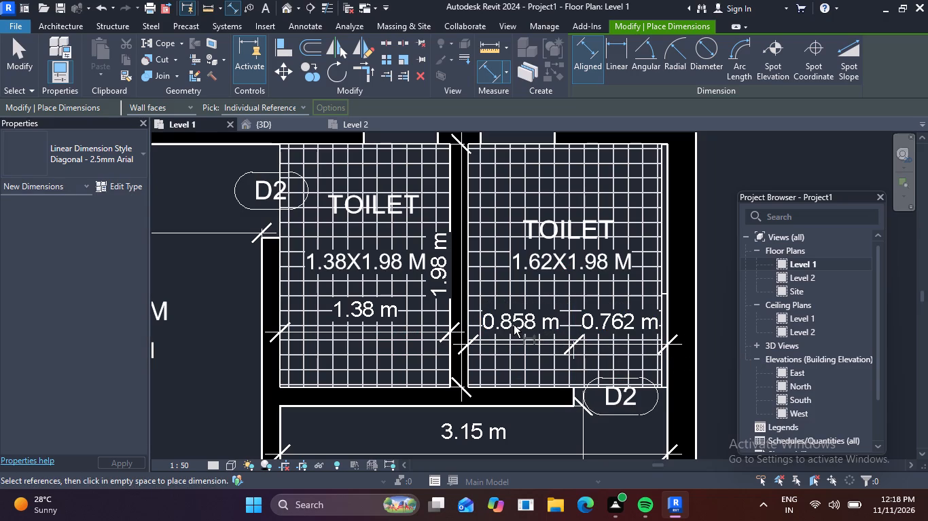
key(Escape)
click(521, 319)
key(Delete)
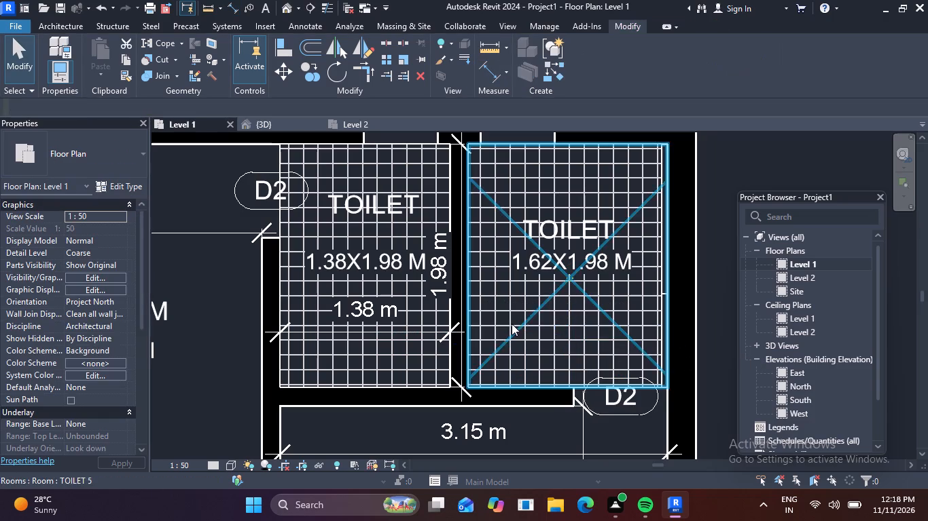
Dimension the 1.62X1.98 M toilet's width between its inner side wall faces, placing it just below the size label, and end dimensioning.
click(489, 71)
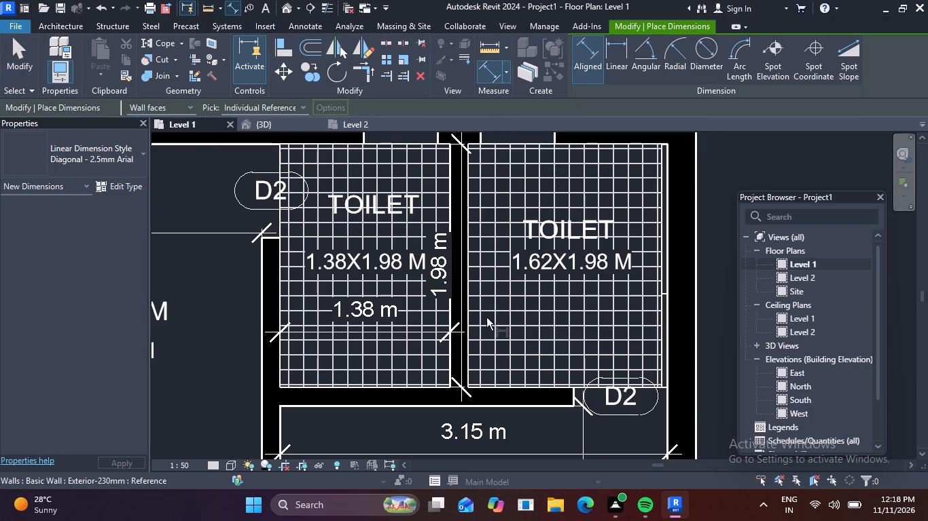
click(467, 315)
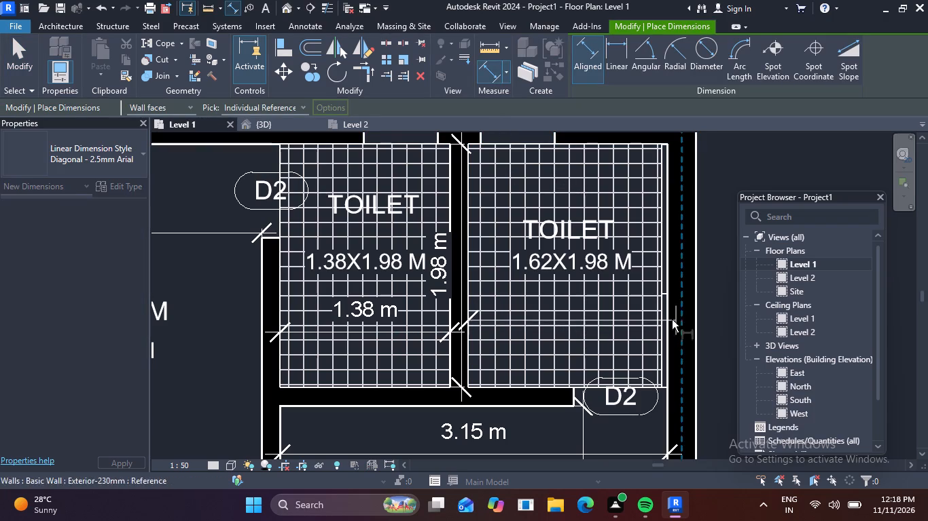
click(670, 319)
click(668, 307)
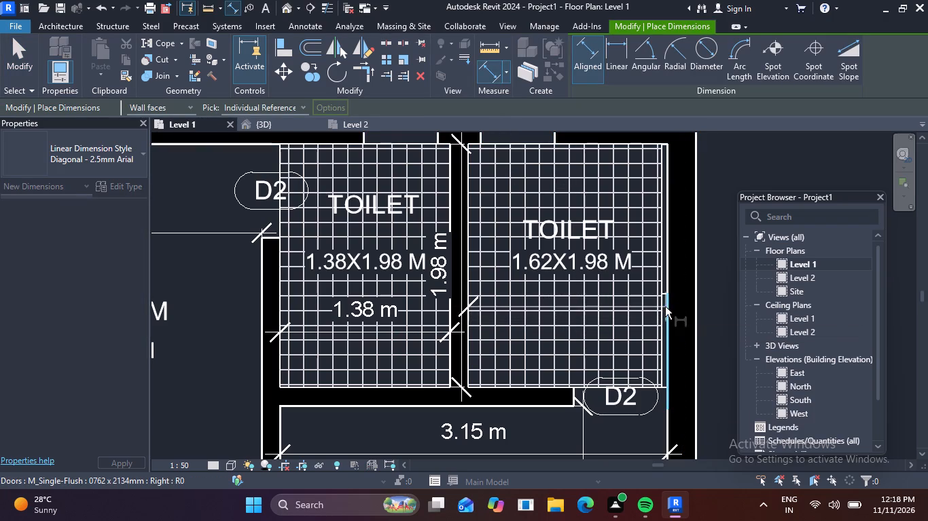
click(668, 307)
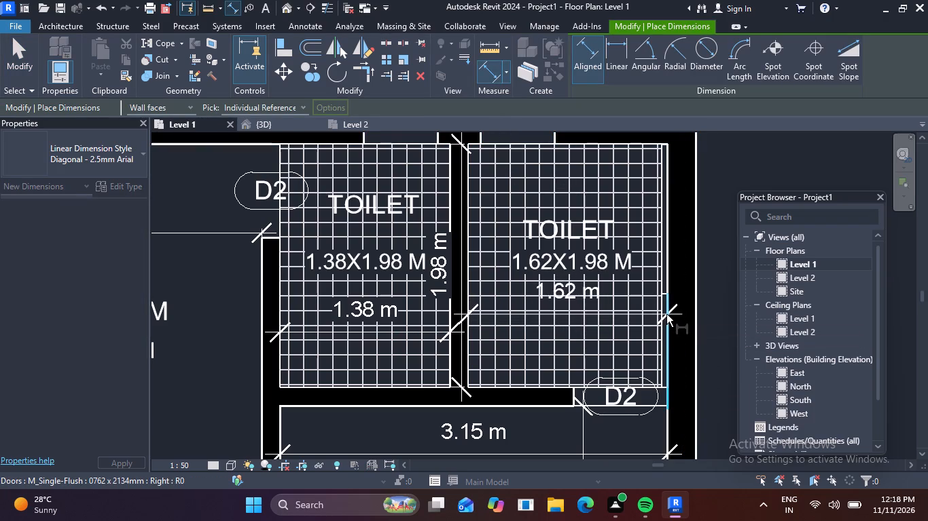
click(666, 314)
click(665, 316)
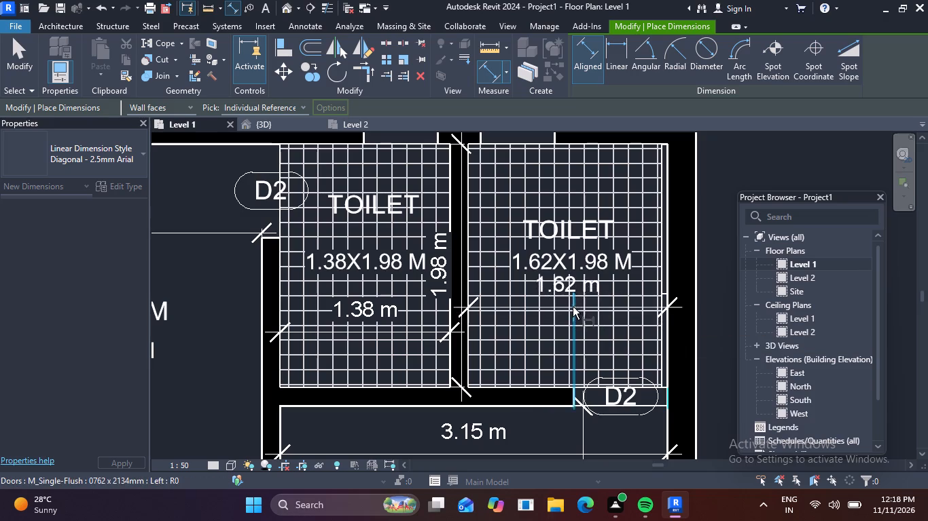
scroll(572, 306, up, 5)
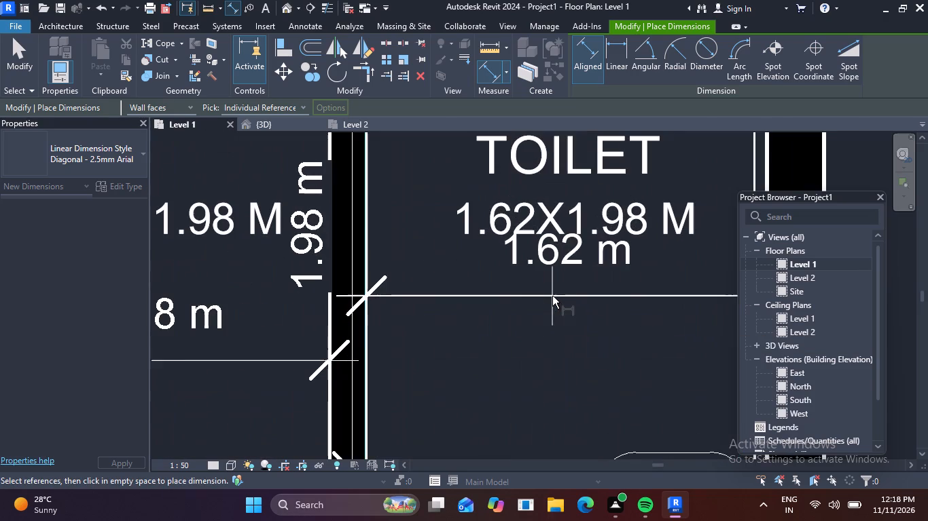
click(552, 296)
scroll(637, 329, down, 6)
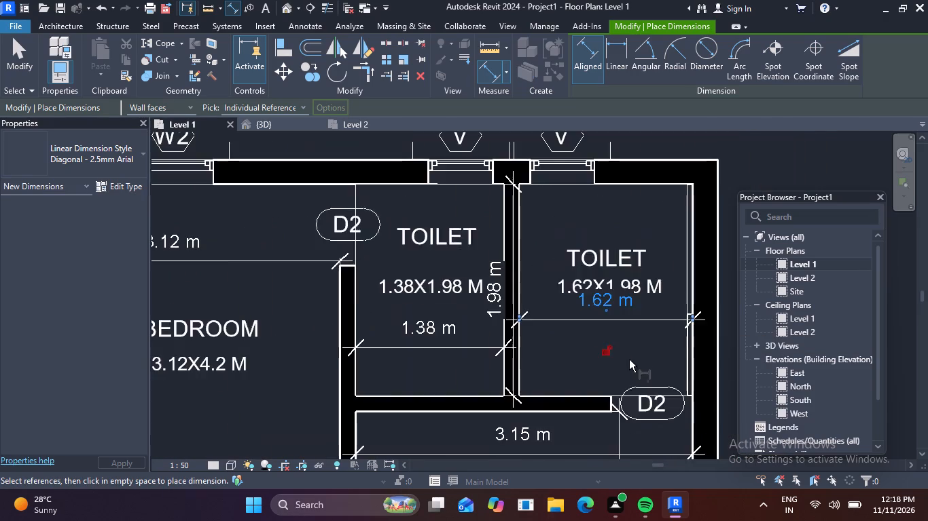
scroll(630, 359, down, 3)
middle_drag(636, 335, 624, 355)
middle_drag(597, 387, 598, 250)
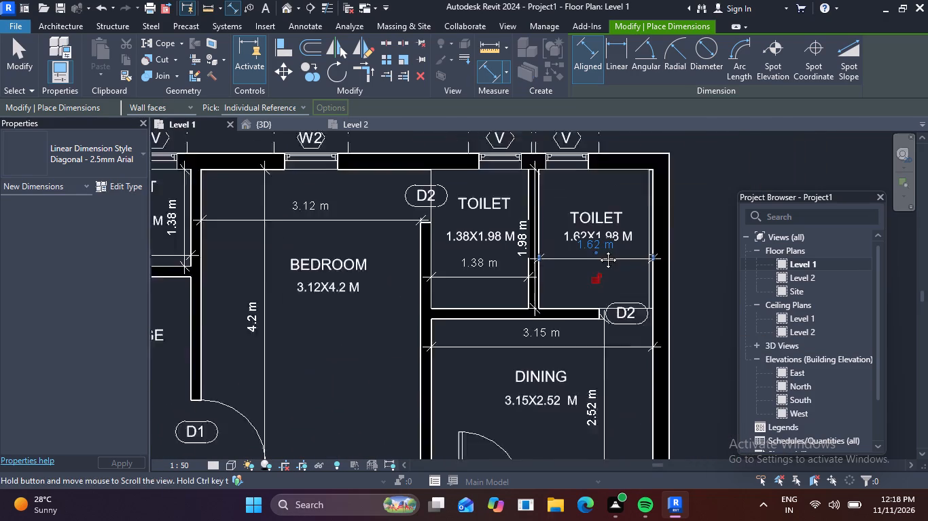
middle_drag(598, 250, 612, 202)
key(Escape)
key(Escape)
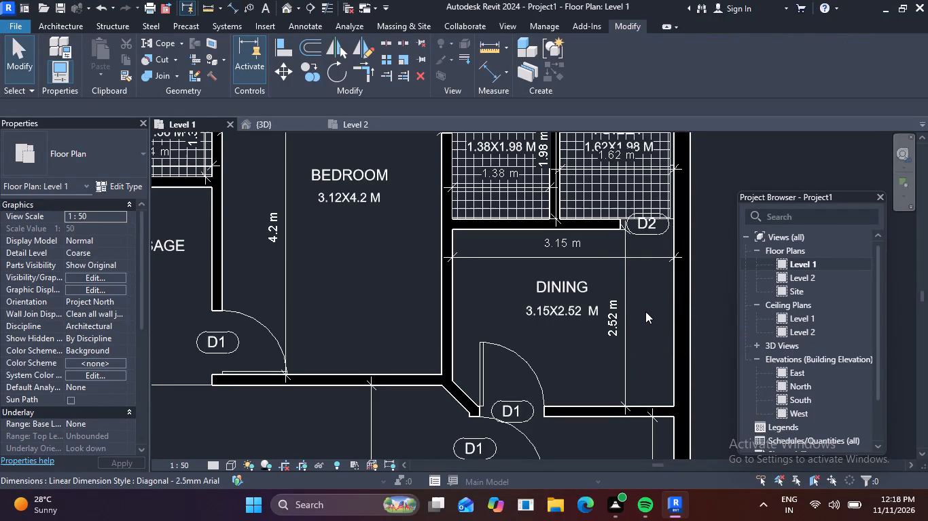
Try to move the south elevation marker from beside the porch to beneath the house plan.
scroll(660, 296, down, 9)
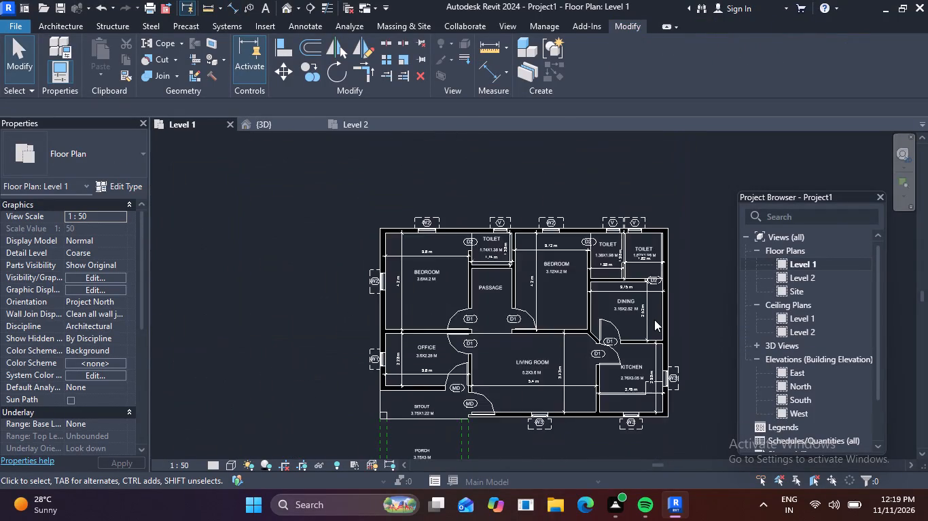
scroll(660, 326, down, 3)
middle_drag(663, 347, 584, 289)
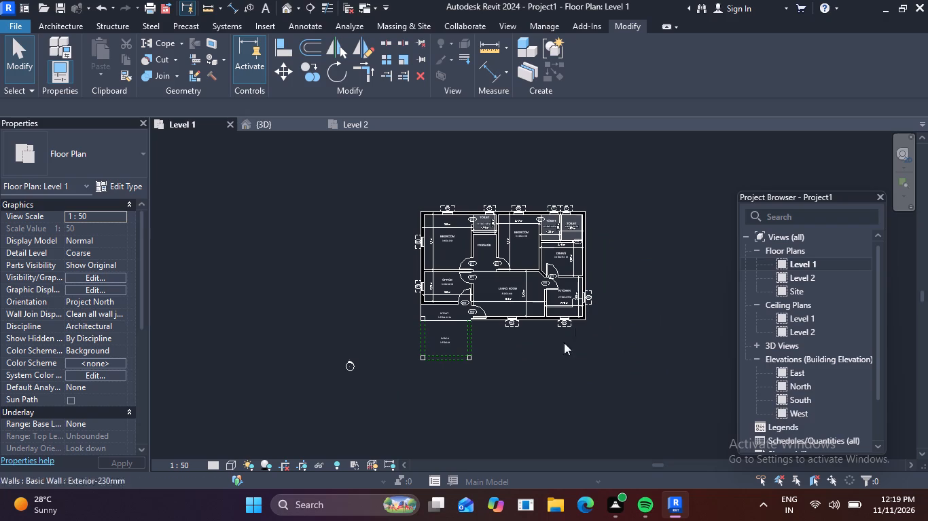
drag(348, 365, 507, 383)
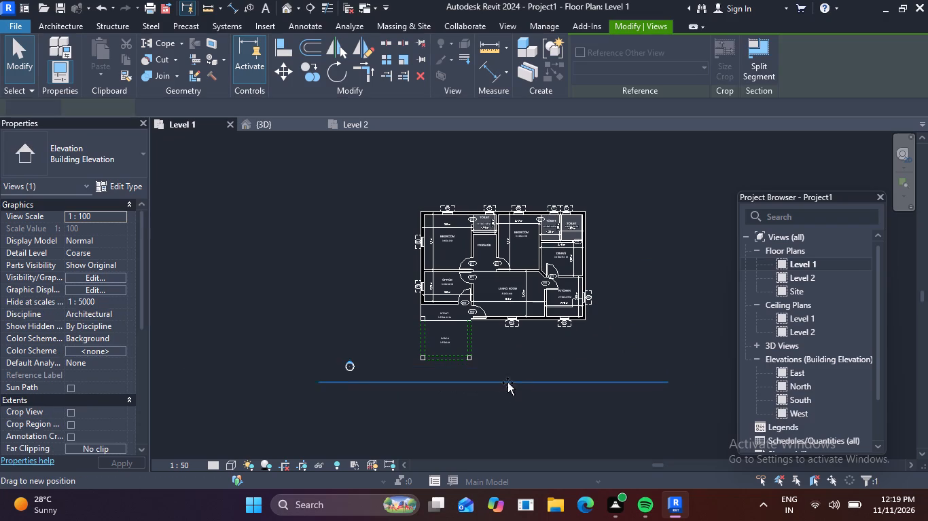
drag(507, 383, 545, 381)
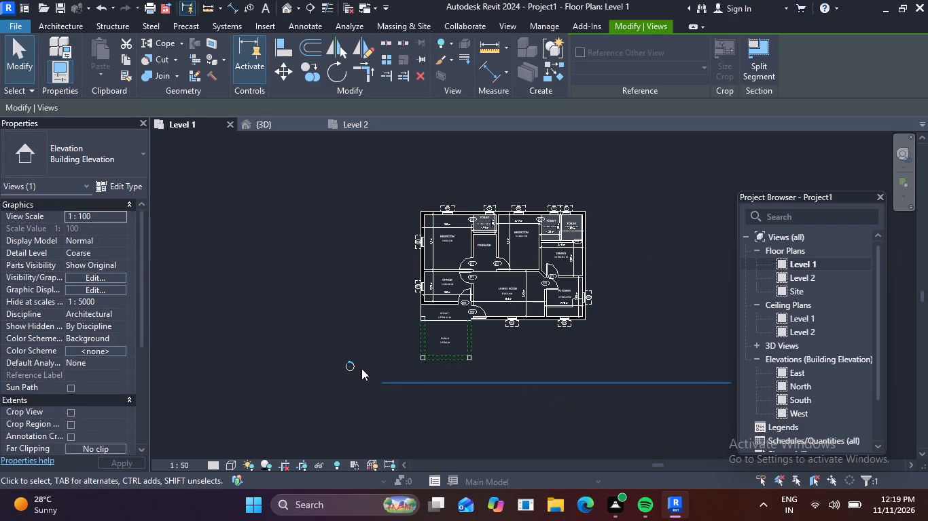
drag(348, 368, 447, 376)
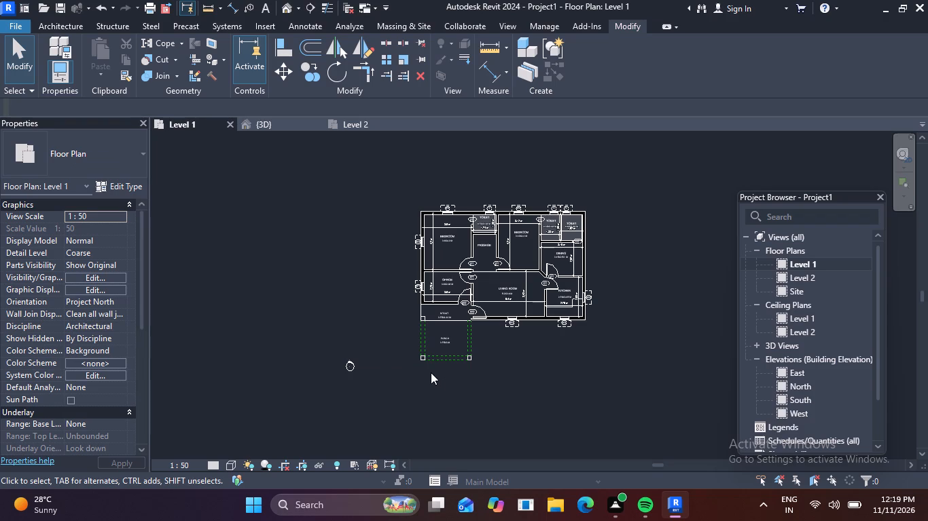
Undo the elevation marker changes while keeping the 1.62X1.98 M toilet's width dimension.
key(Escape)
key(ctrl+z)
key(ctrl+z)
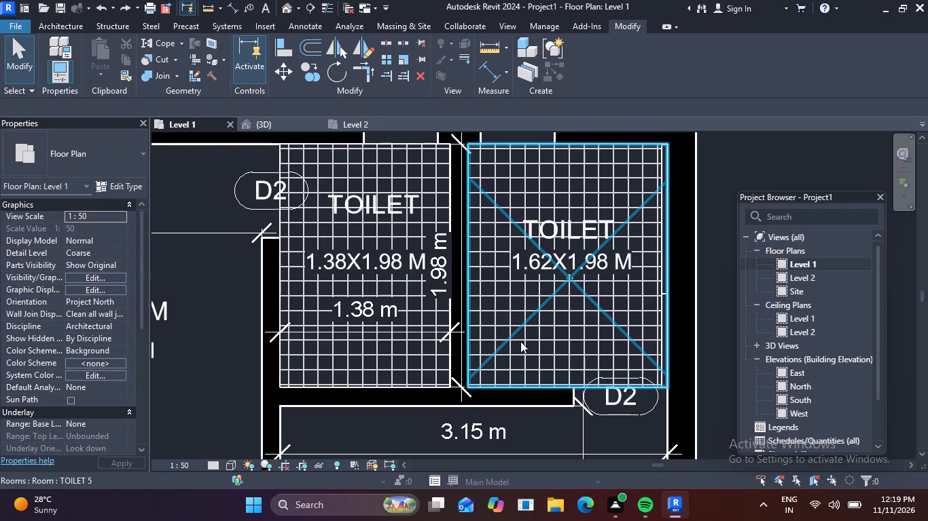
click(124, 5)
Select the whole south elevation marker with its view arrow and move it beneath the living room side of the plan.
scroll(368, 227, down, 7)
scroll(410, 283, down, 4)
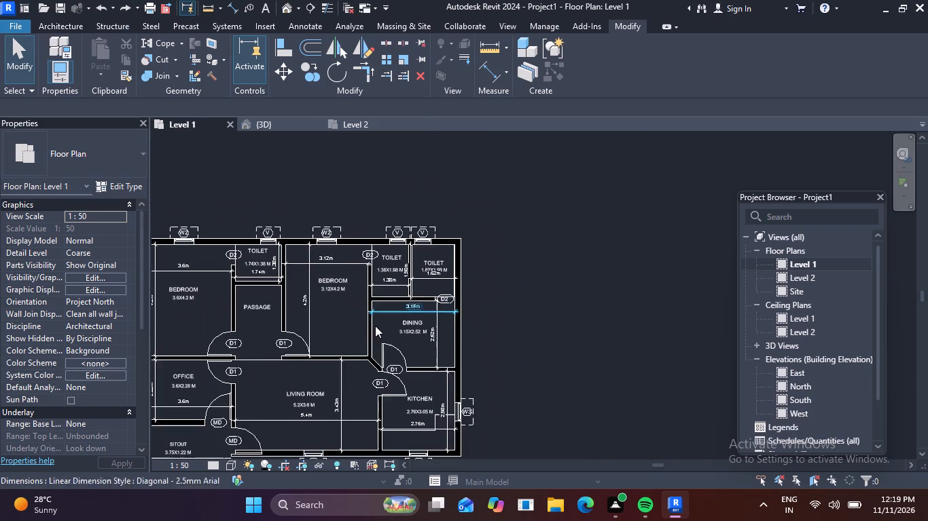
middle_drag(401, 318, 607, 227)
scroll(471, 301, down, 2)
middle_drag(465, 320, 491, 262)
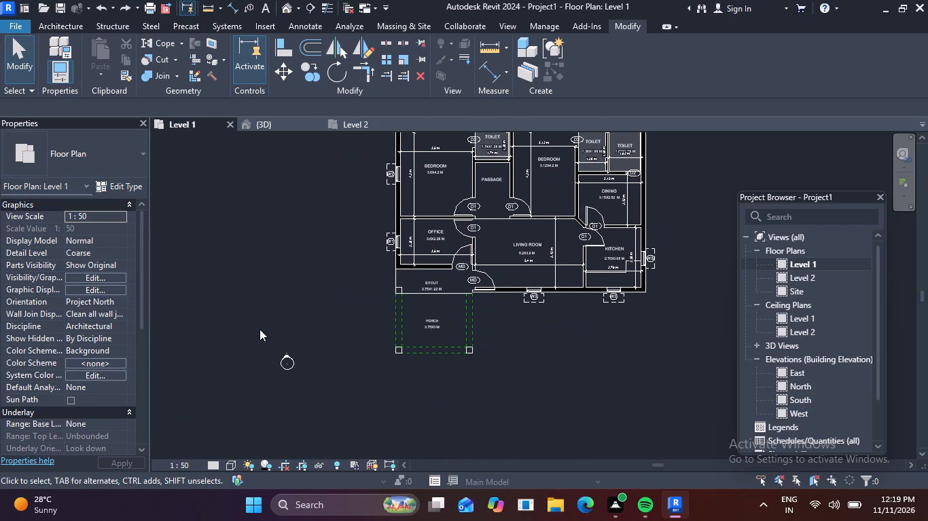
drag(259, 330, 327, 393)
drag(287, 366, 287, 367)
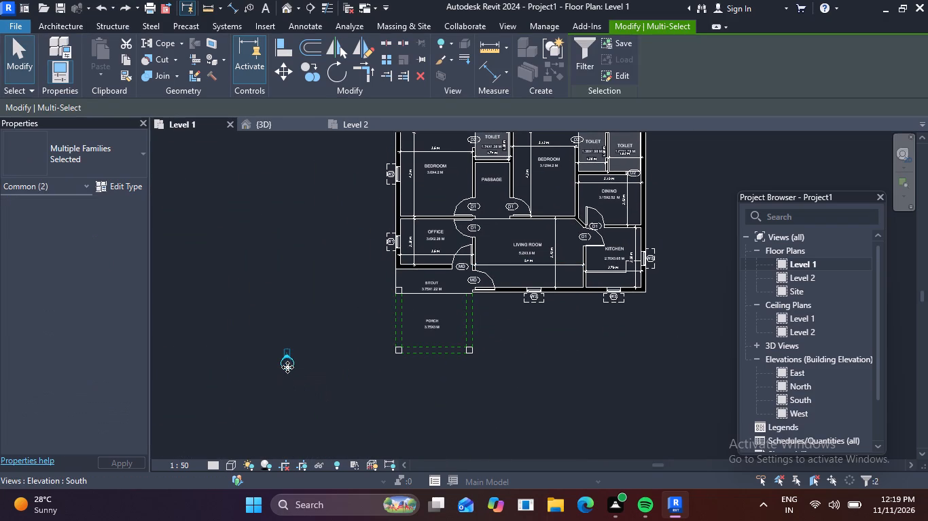
drag(287, 367, 552, 383)
Select the whole east elevation marker with its view arrow and move it close to the dining and kitchen side of the plan.
scroll(605, 328, down, 3)
middle_drag(583, 345, 358, 419)
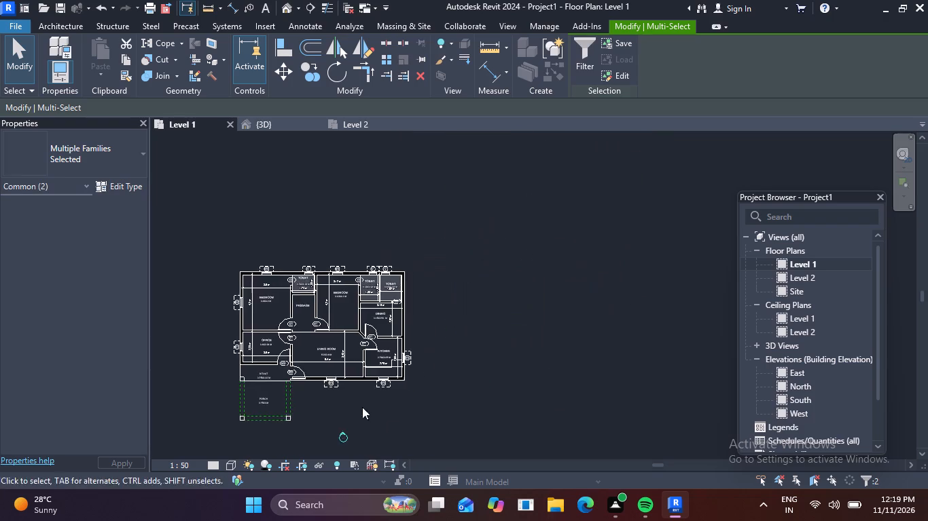
scroll(412, 362, down, 4)
drag(442, 190, 513, 246)
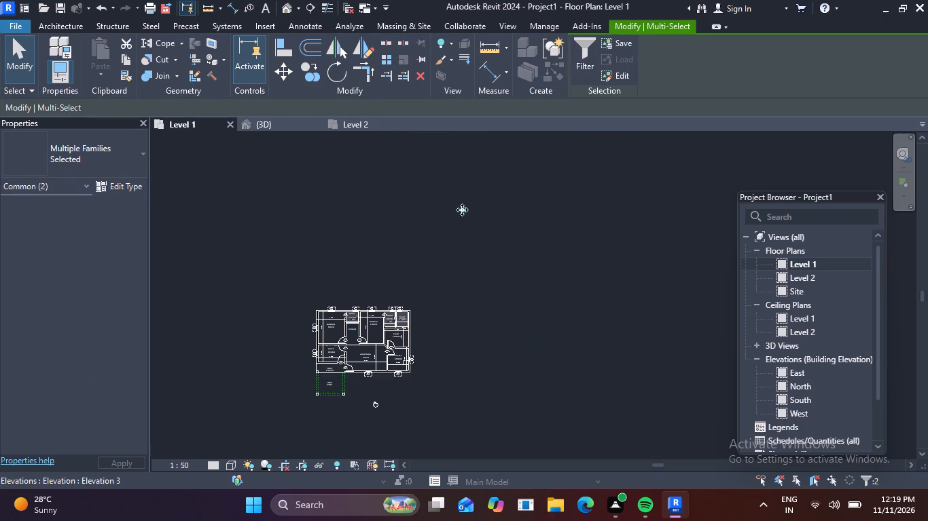
drag(463, 209, 445, 336)
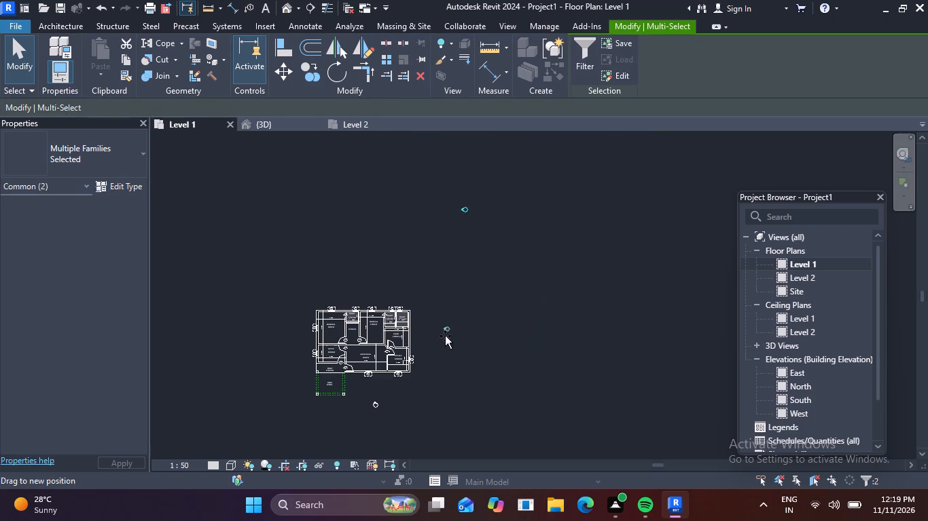
drag(445, 336, 427, 343)
Select the whole north elevation marker with its view arrow and move it just above the bedroom and toilet side of the plan.
scroll(433, 277, down, 1)
middle_drag(450, 289, 537, 331)
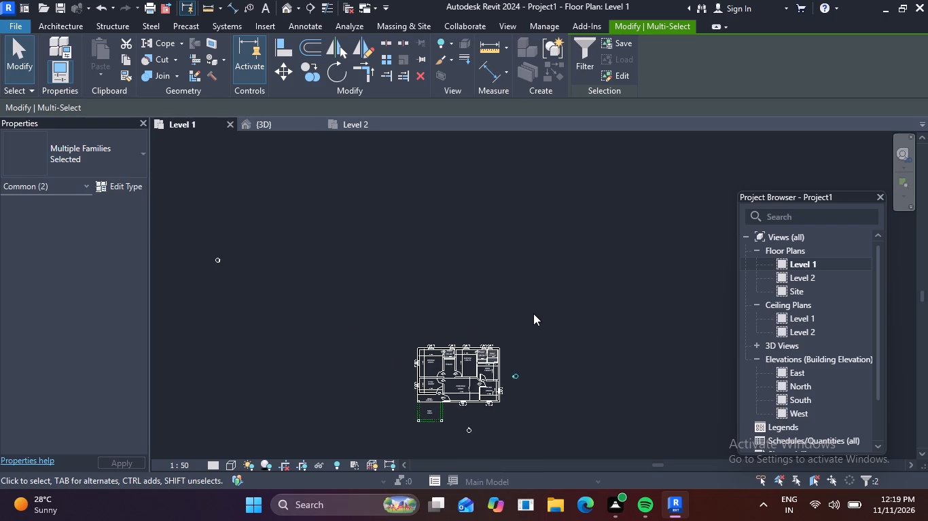
scroll(532, 307, down, 4)
drag(428, 168, 480, 204)
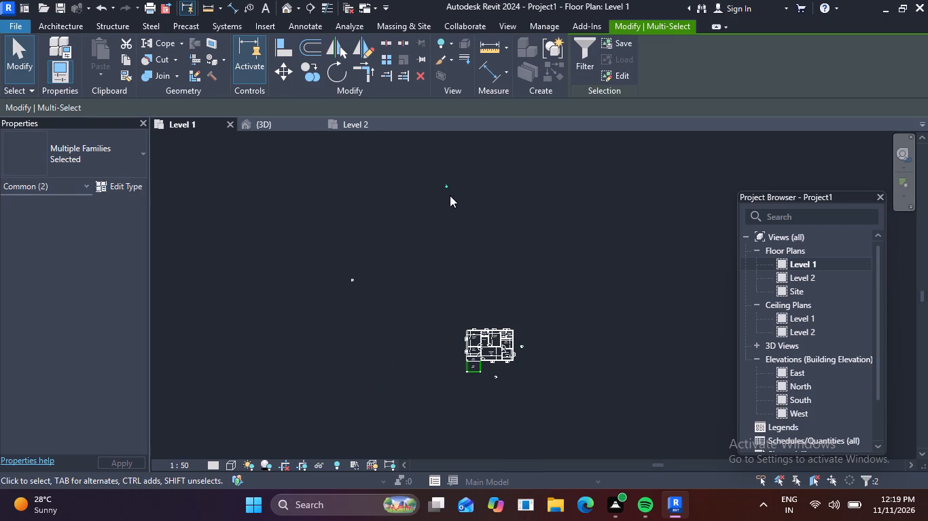
scroll(450, 195, up, 9)
drag(444, 180, 506, 409)
scroll(506, 409, down, 3)
middle_drag(513, 418, 446, 242)
drag(438, 235, 441, 239)
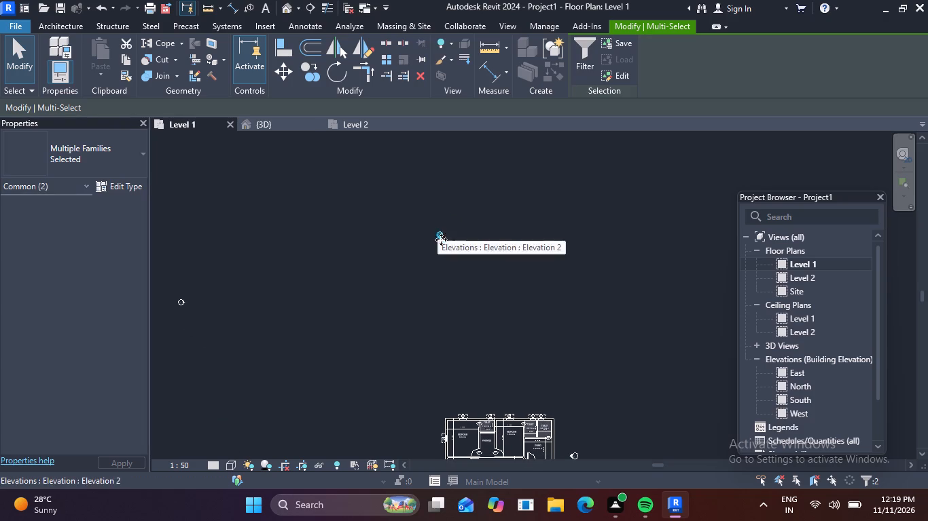
drag(441, 239, 500, 395)
Select the whole west elevation marker with its view arrow, move it close to the bedroom and office side, and clear the selection.
scroll(564, 354, down, 1)
middle_drag(447, 334, 499, 307)
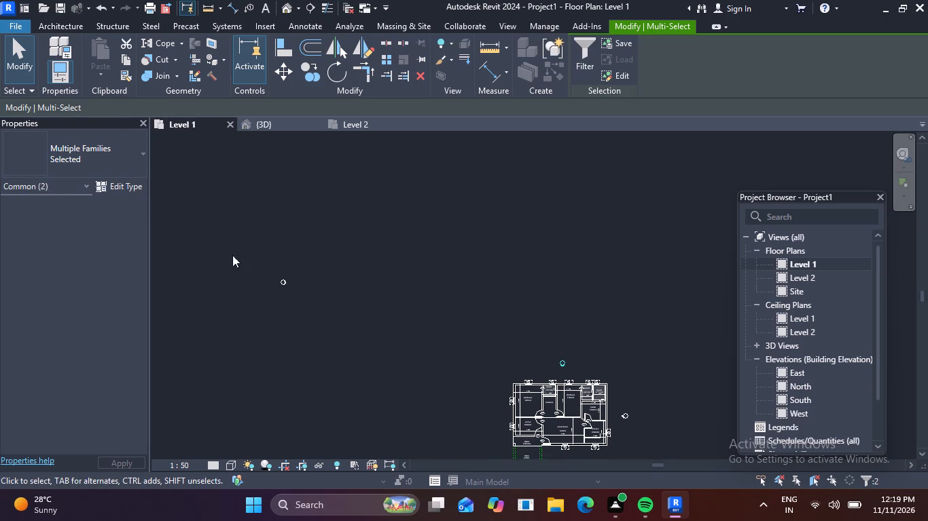
drag(232, 255, 331, 319)
drag(285, 282, 342, 324)
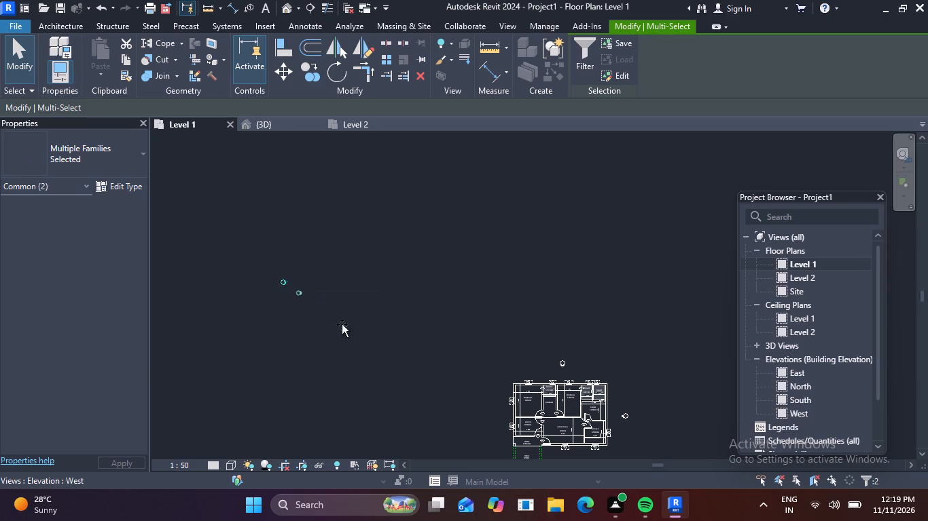
drag(342, 324, 497, 414)
key(Escape)
Save the project in the Documents folder as a Revit project file named 20.
scroll(638, 406, down, 1)
middle_drag(631, 401, 546, 286)
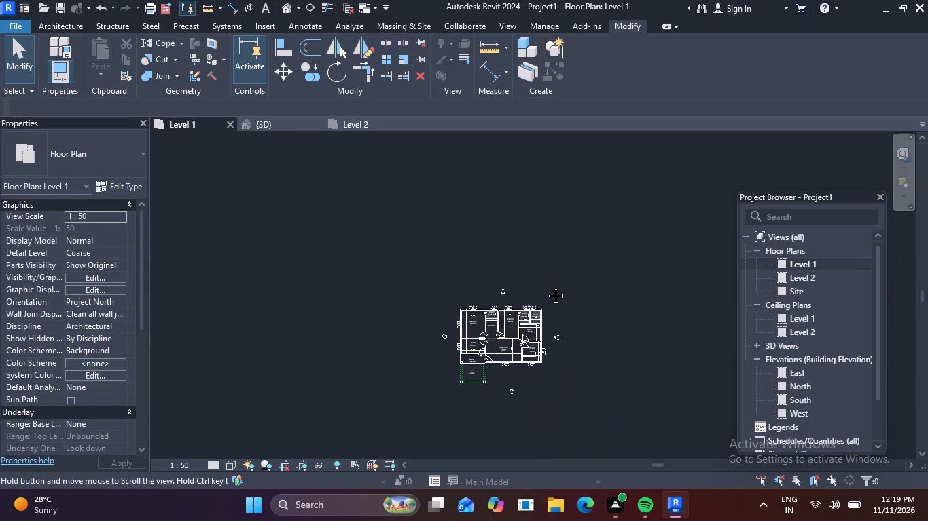
middle_drag(546, 286, 543, 274)
scroll(524, 284, up, 3)
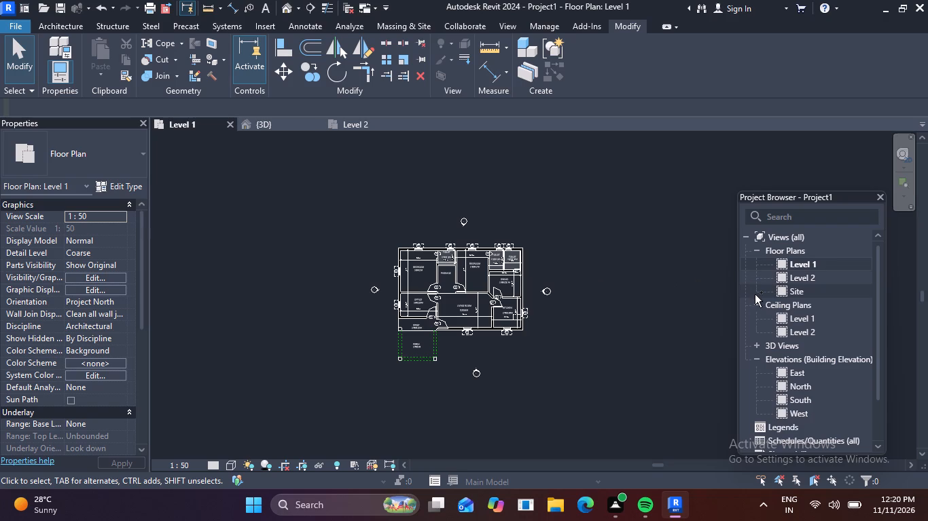
key(ctrl+s)
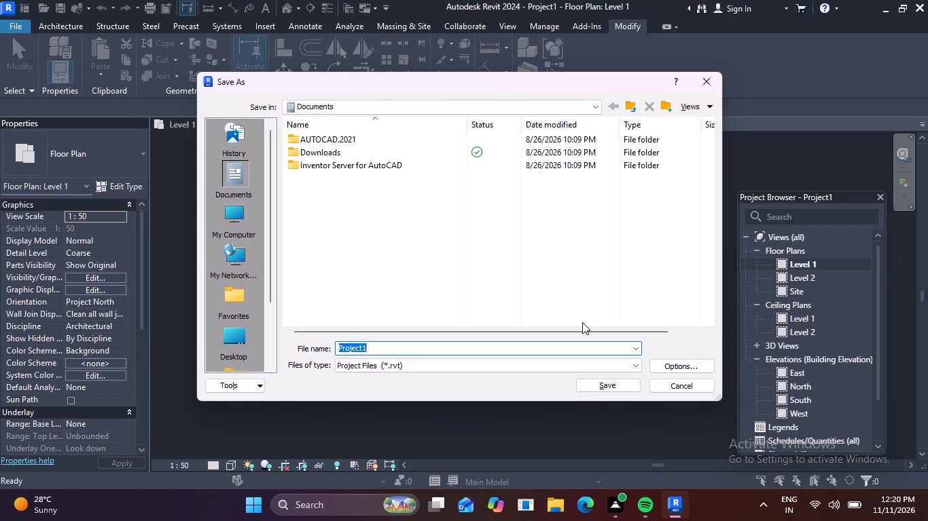
key(BackSpace)
text(20)
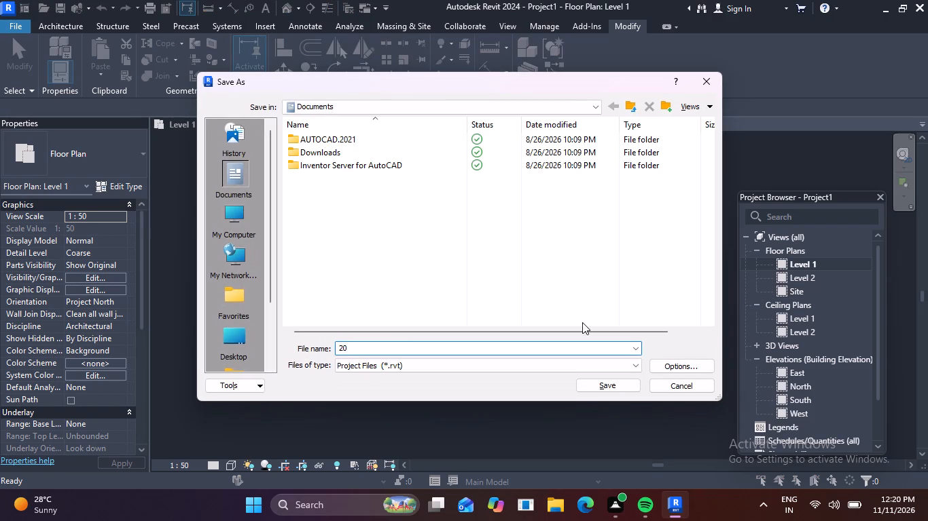
click(605, 385)
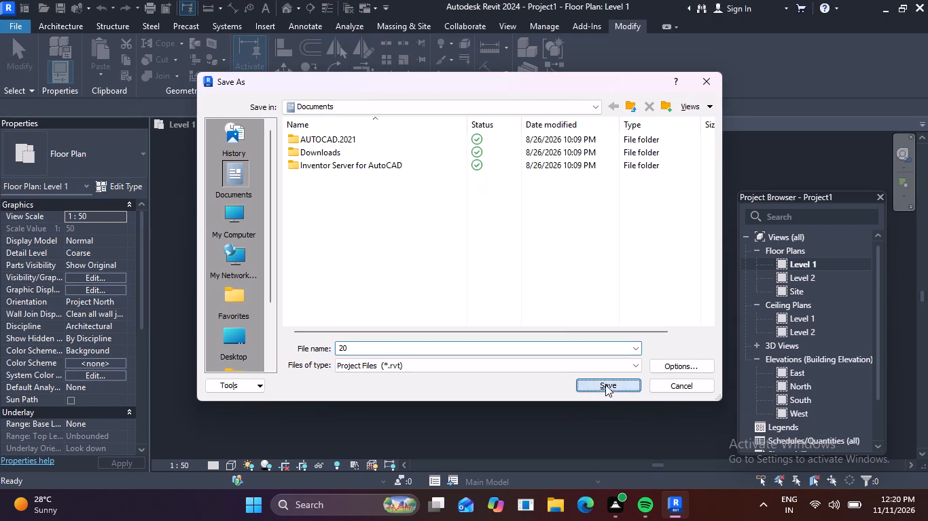
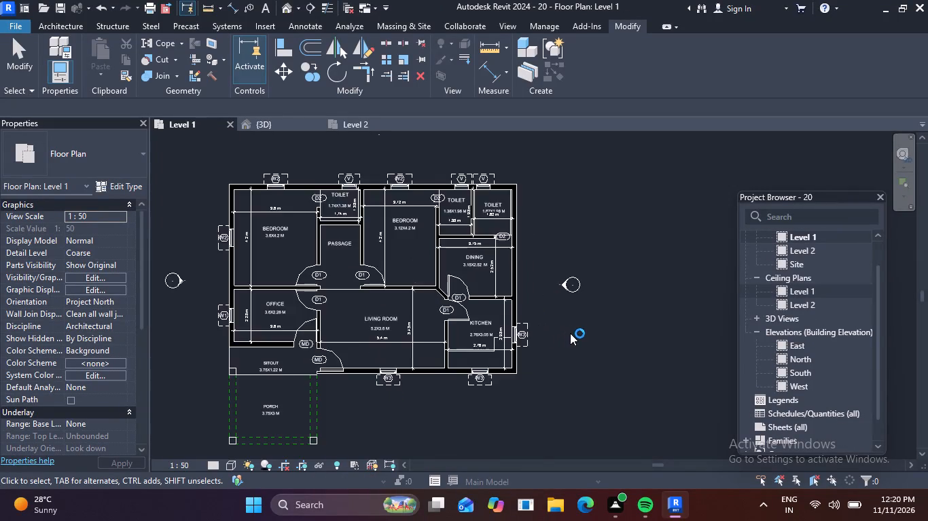
Save the current state of the project under its existing file name.
scroll(571, 334, down, 2)
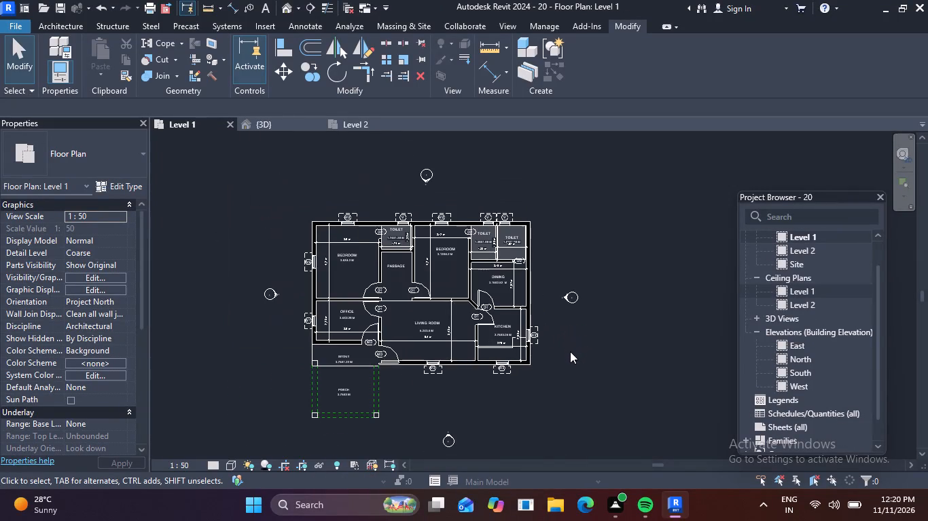
middle_drag(571, 352, 607, 336)
key(ctrl+s)
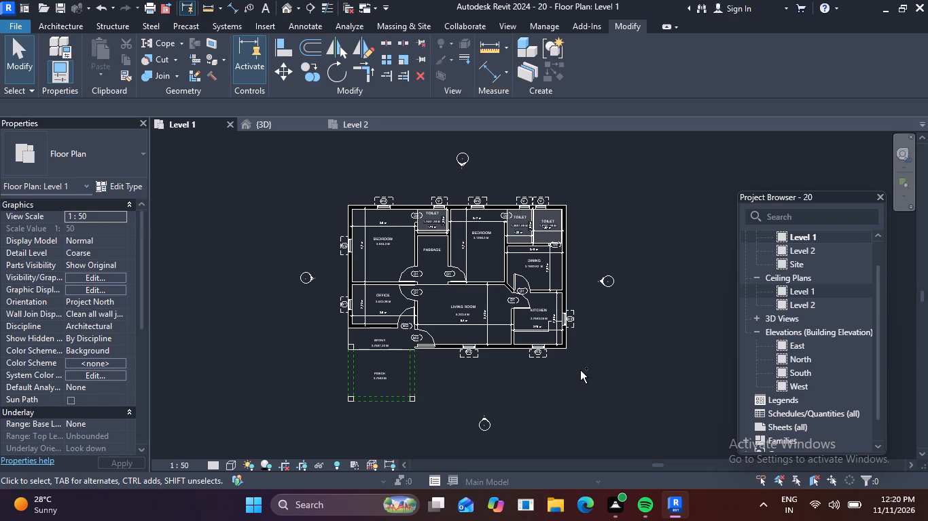
Open the print setup for the Level 1 floor plan and choose Microsoft Print to PDF as the printer.
key(ctrl+p)
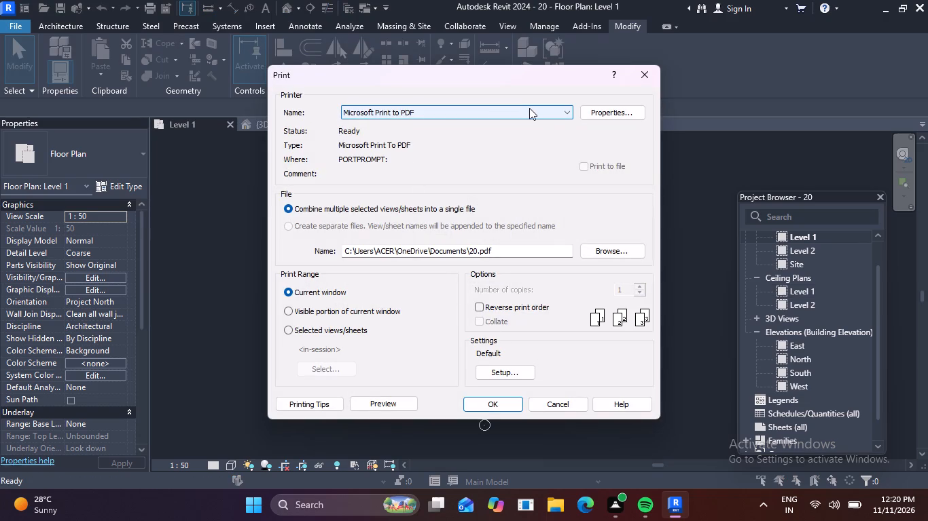
click(550, 111)
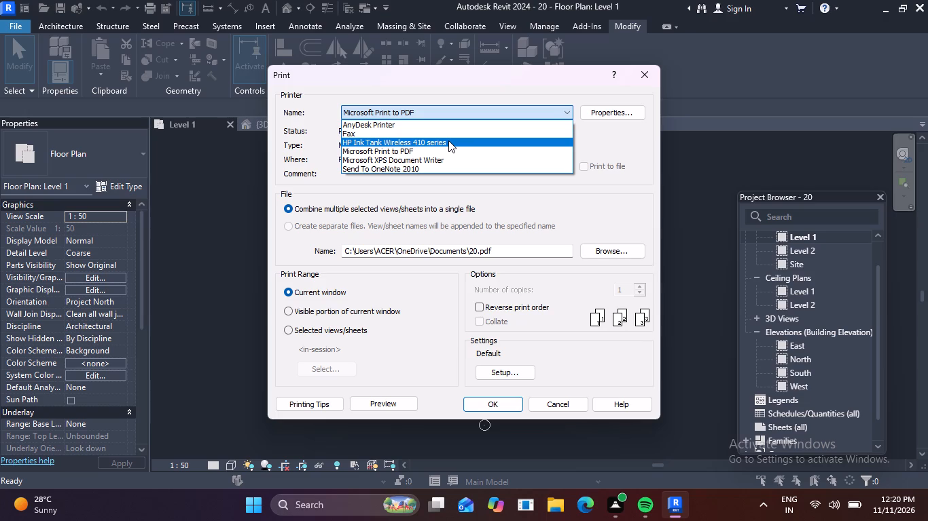
click(414, 155)
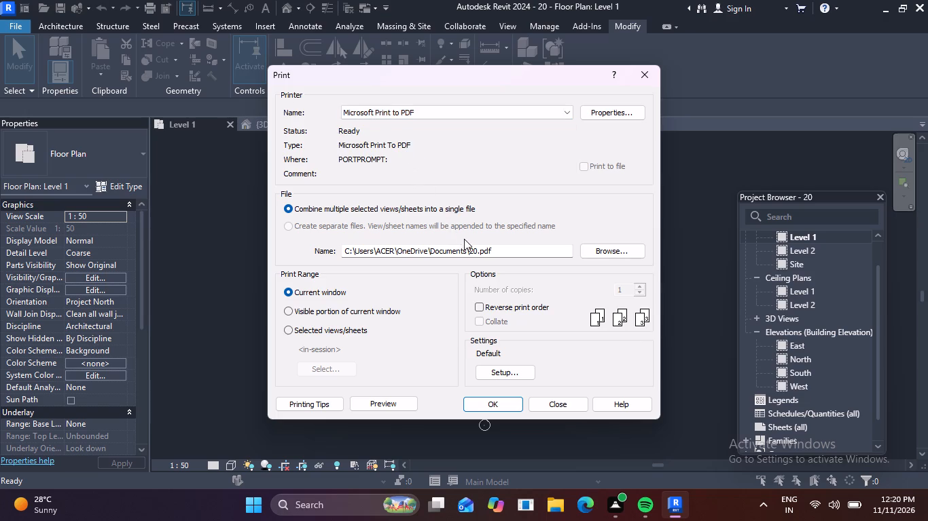
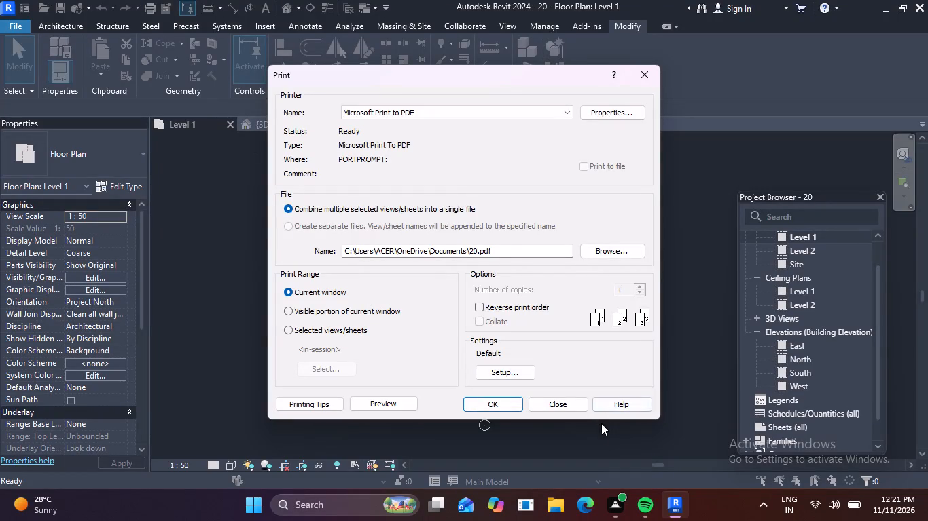
Preview the printed page of the Level 1 floor plan and close the preview.
click(376, 405)
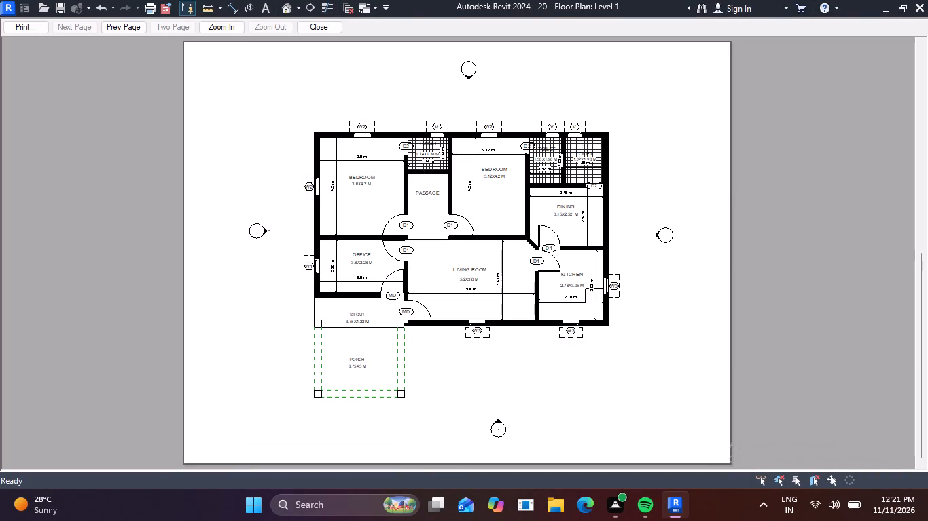
scroll(603, 156, up, 3)
scroll(546, 121, up, 2)
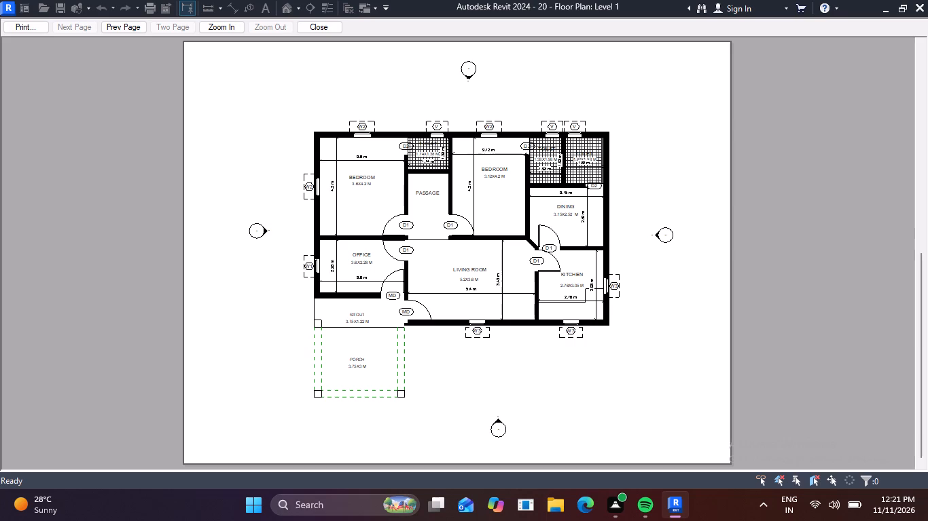
scroll(546, 121, up, 1)
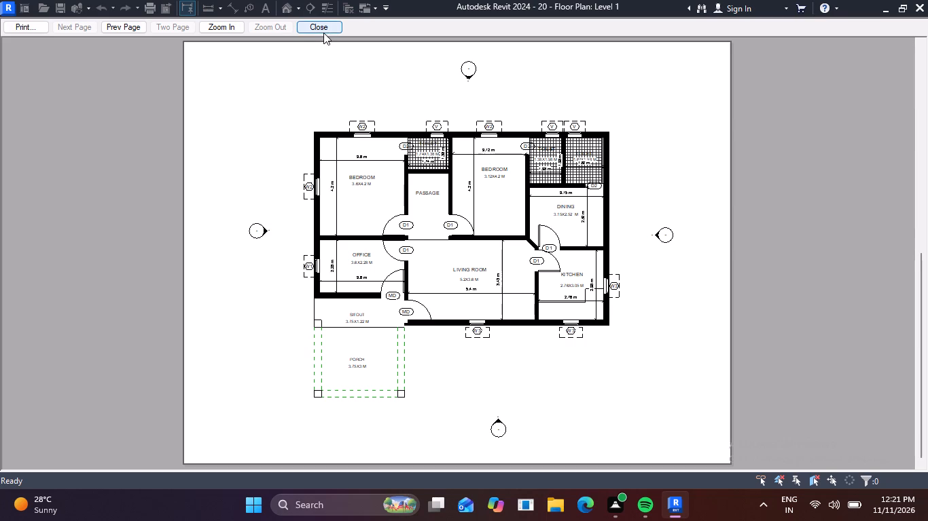
click(328, 26)
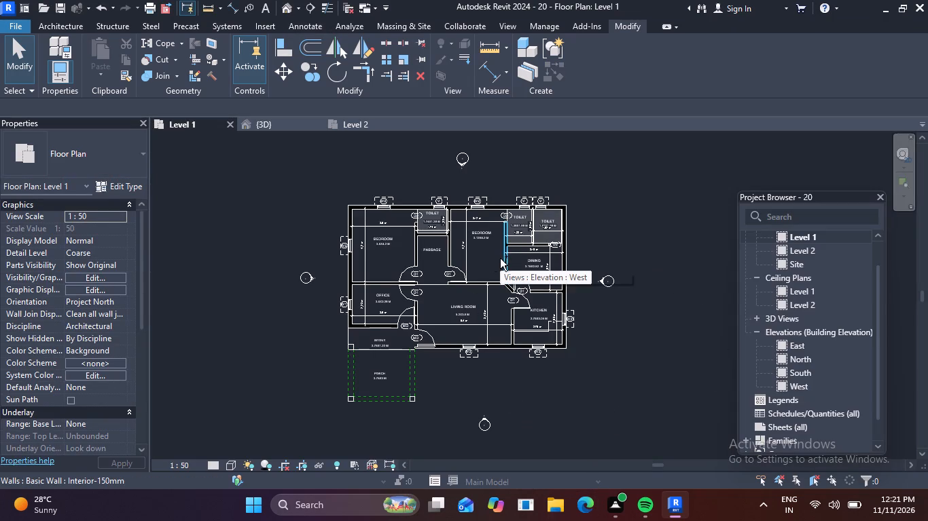
Print the Level 1 floor plan to a PDF named 20 in the Documents folder and close the resulting PDF.
key(ctrl+p)
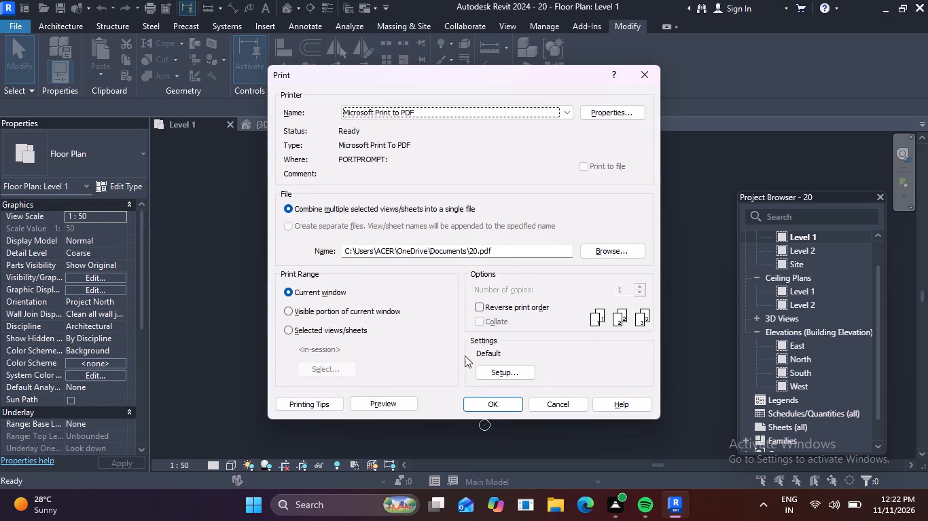
click(493, 403)
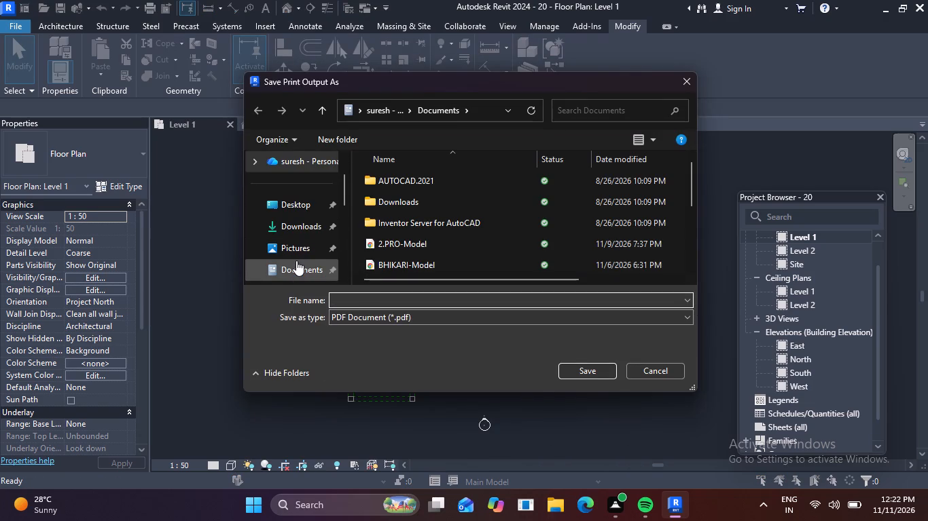
click(296, 260)
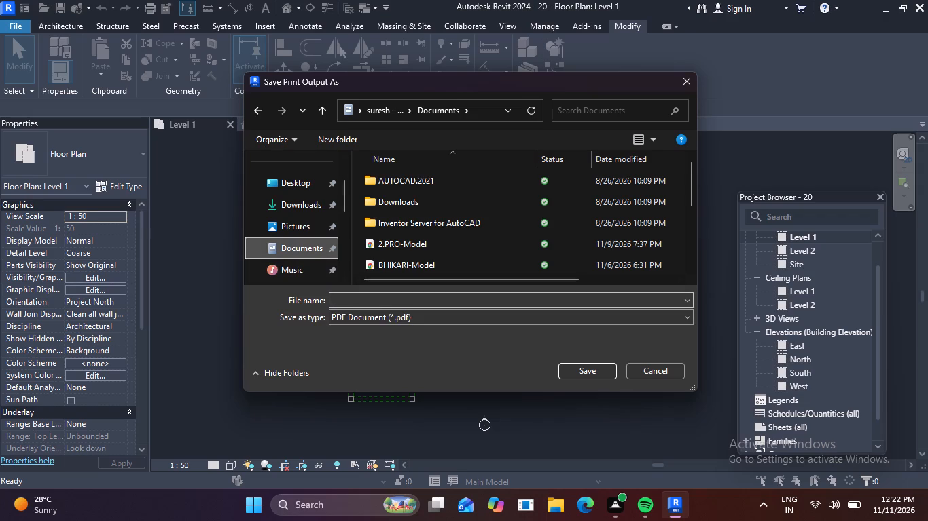
text(20)
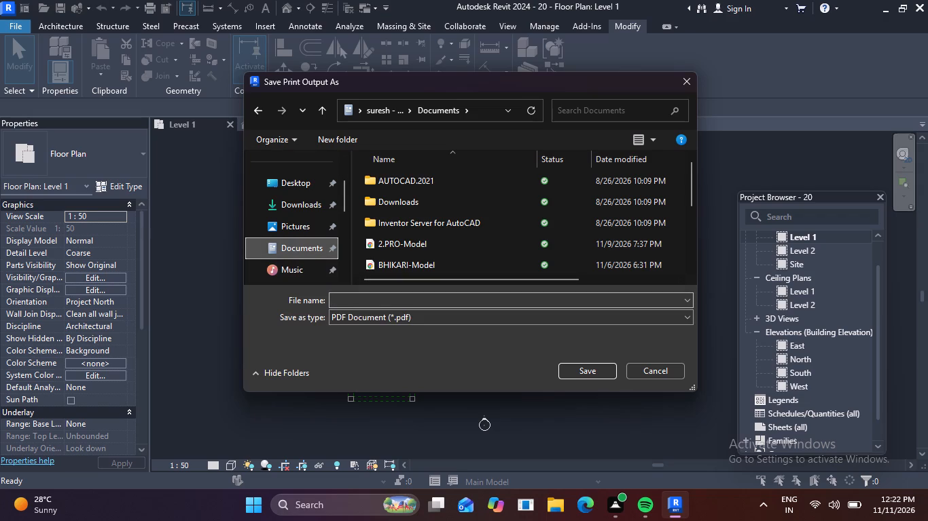
click(503, 305)
text(20)
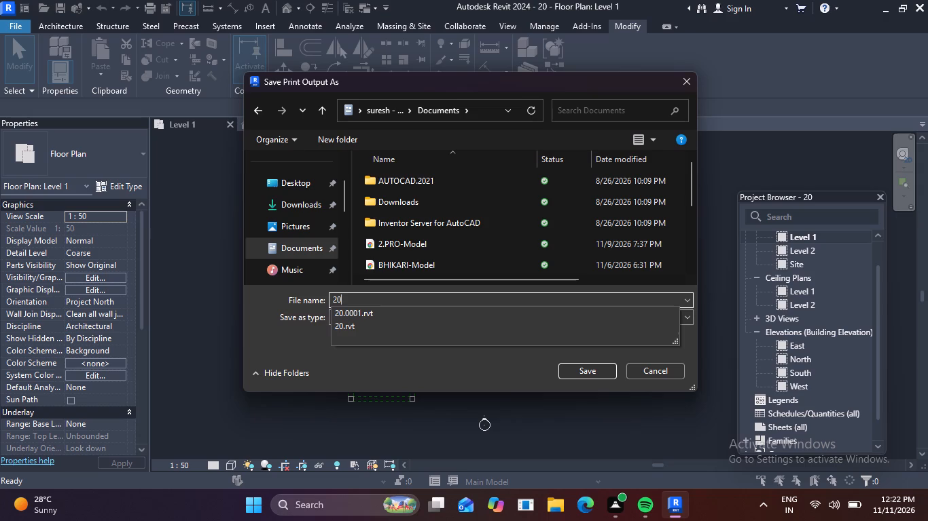
click(599, 374)
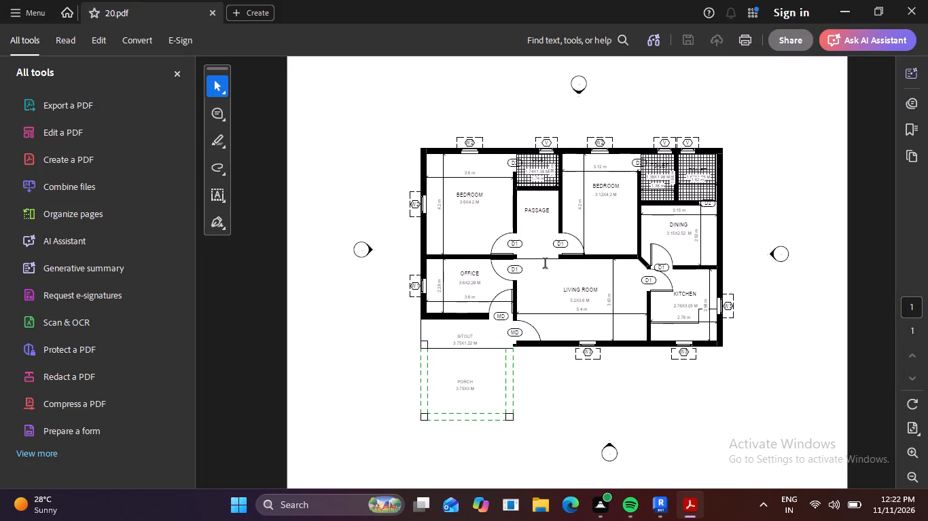
click(908, 9)
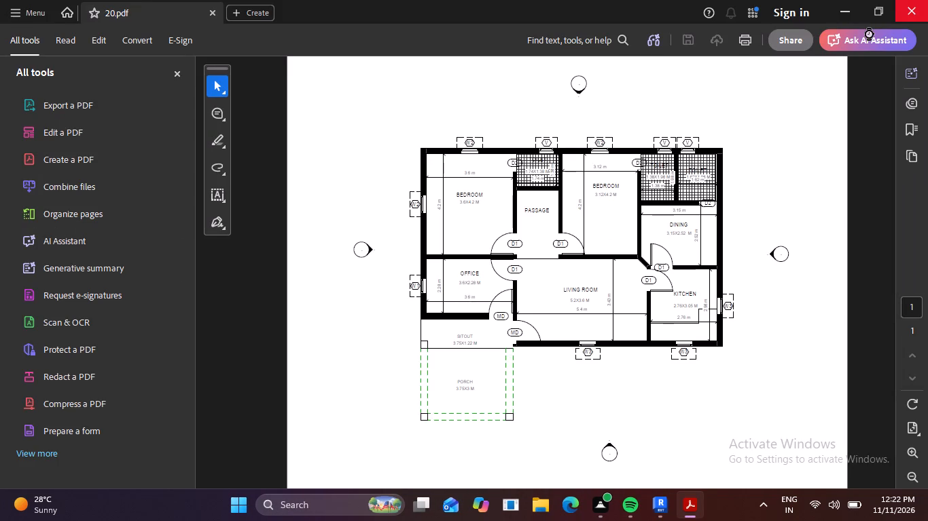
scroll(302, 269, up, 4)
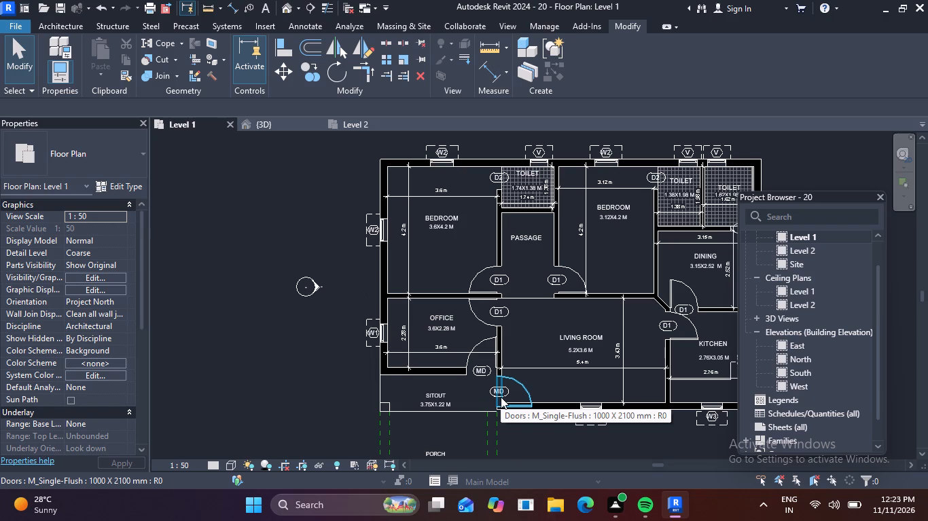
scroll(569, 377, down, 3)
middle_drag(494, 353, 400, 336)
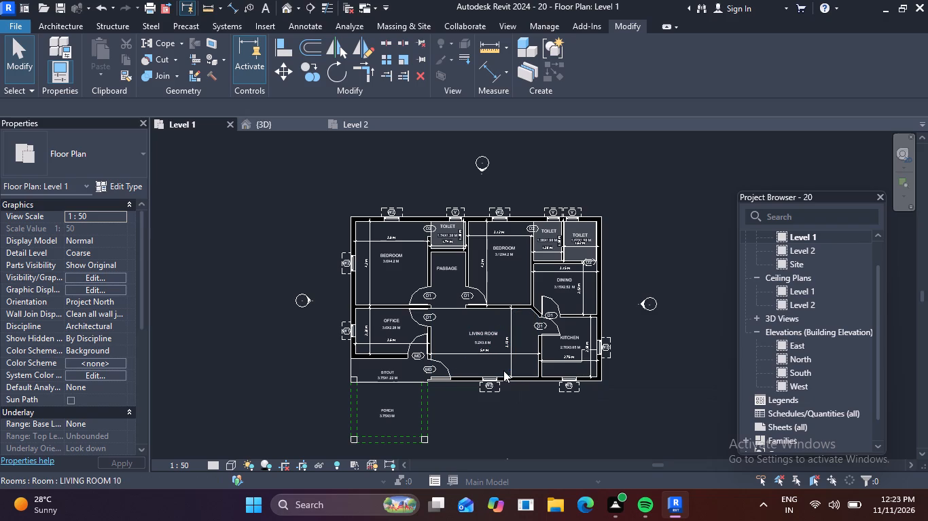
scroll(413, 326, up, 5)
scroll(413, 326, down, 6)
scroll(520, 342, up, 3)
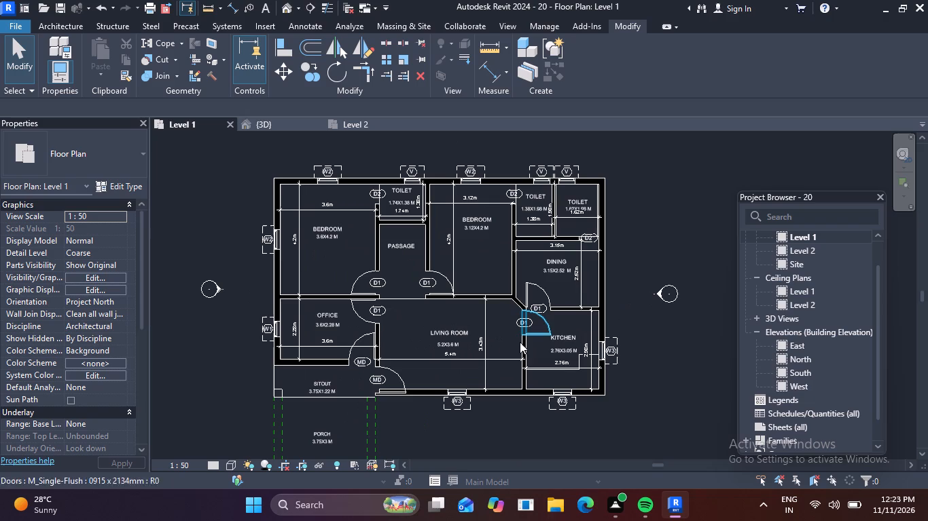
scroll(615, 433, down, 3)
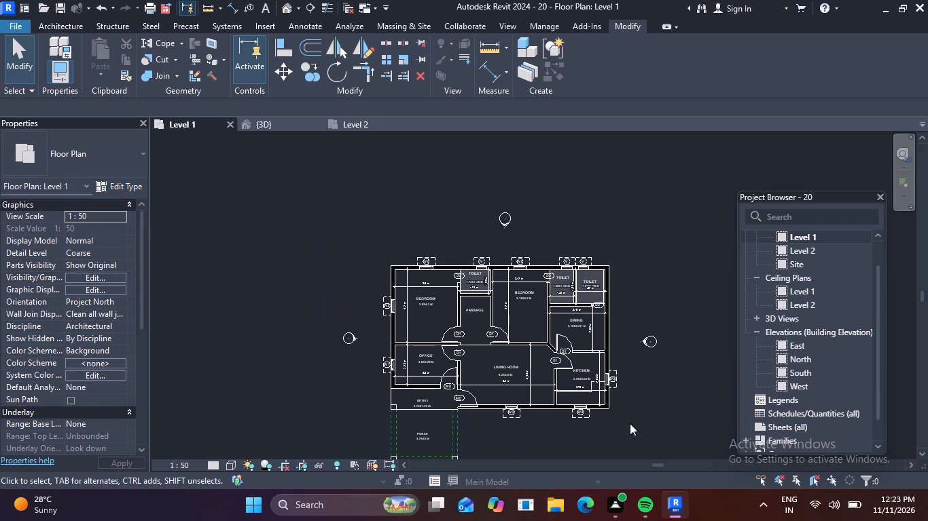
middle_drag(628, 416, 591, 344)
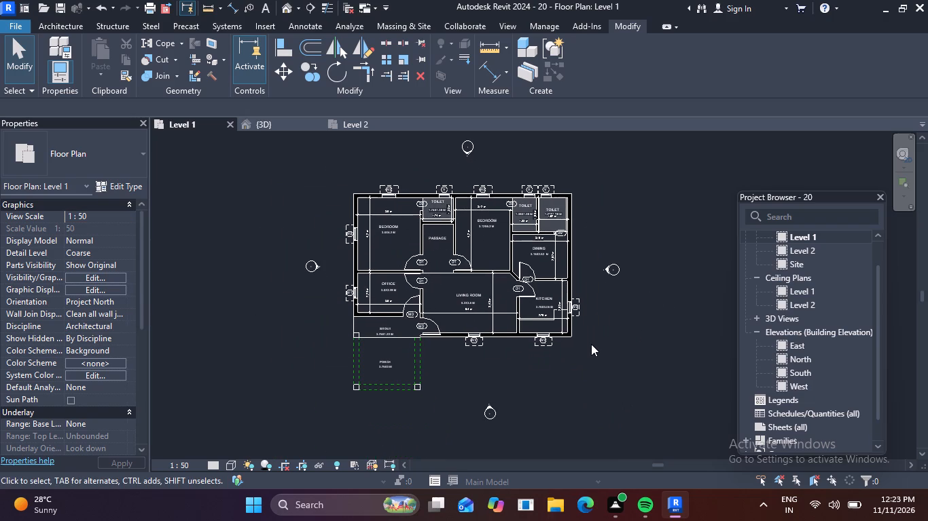
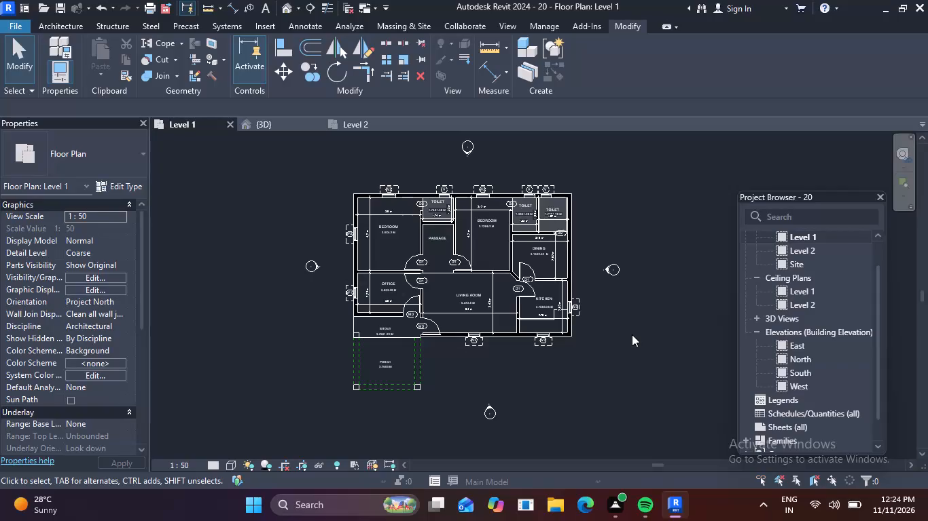
Hide the whole elevation marker category in the Level 1 floor plan view.
scroll(575, 296, down, 2)
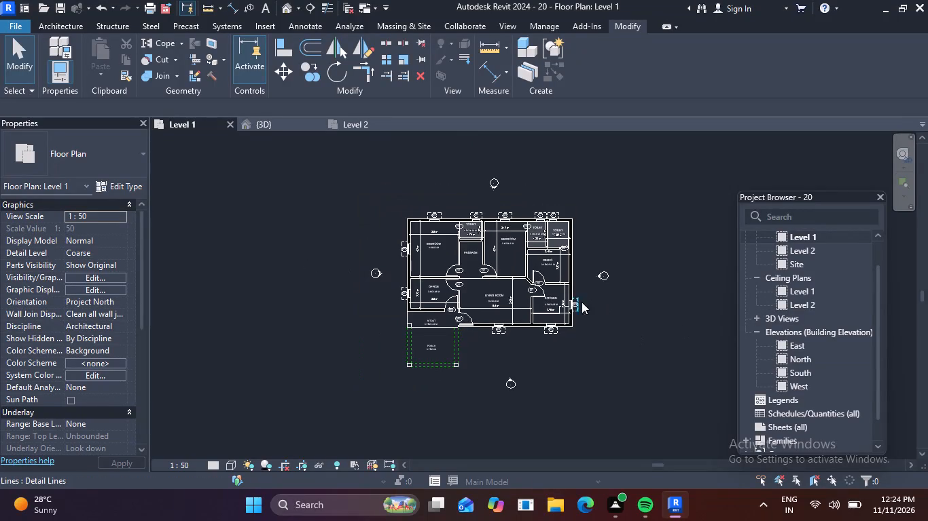
middle_drag(589, 307, 599, 317)
scroll(383, 282, up, 3)
click(383, 282)
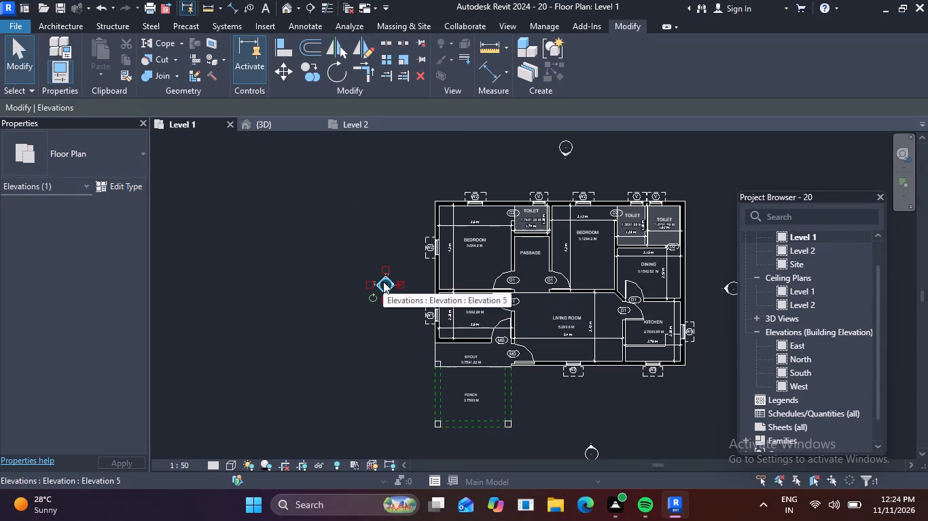
right_click(383, 282)
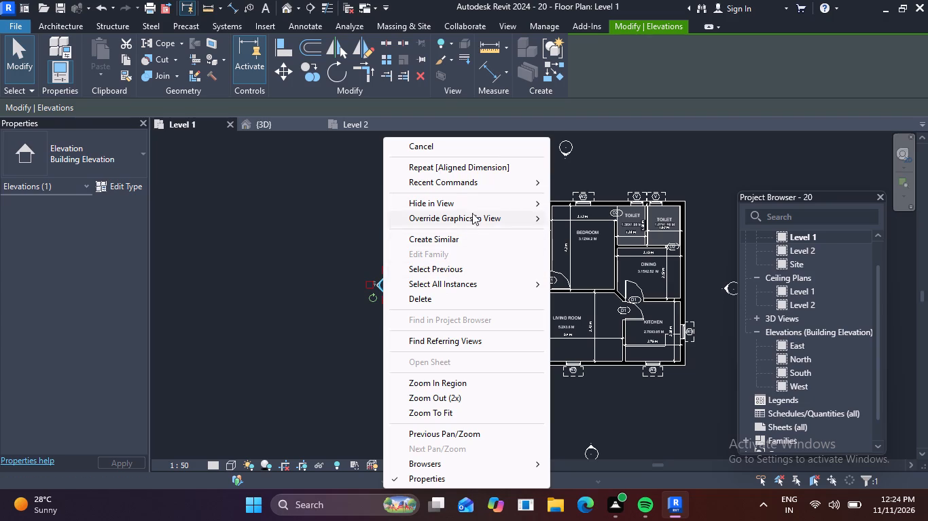
click(452, 207)
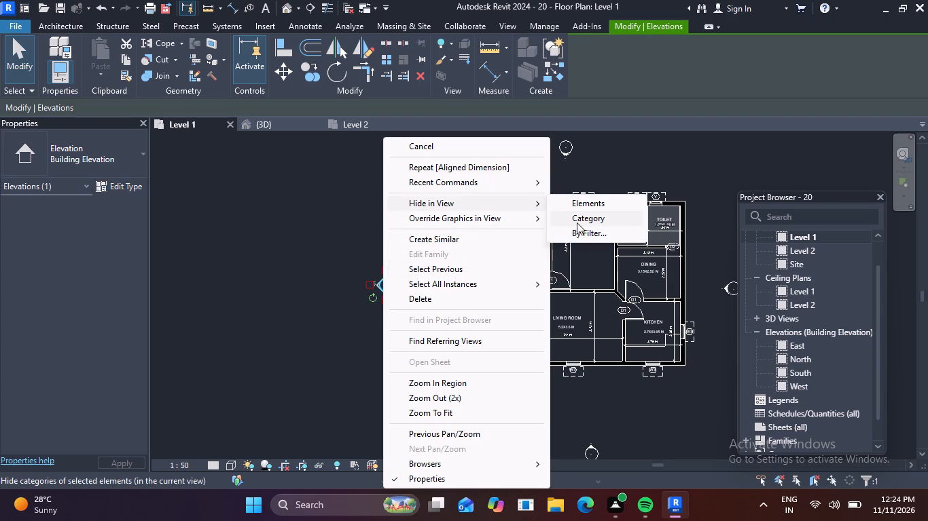
click(579, 222)
scroll(562, 341, down, 3)
middle_drag(600, 383, 556, 364)
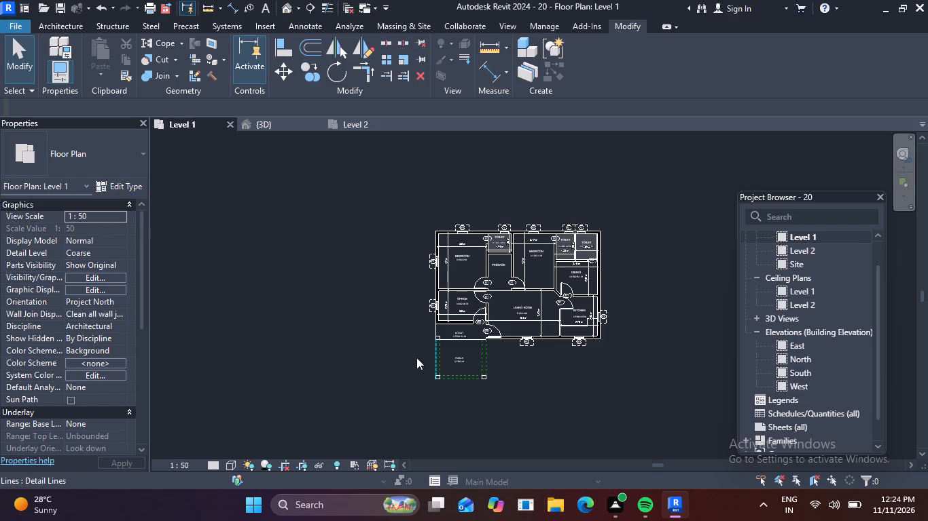
Export the current Level 1 plan window as a medium JPEG image named 20 in Documents, fit to 3000 pixels horizontally.
click(8, 5)
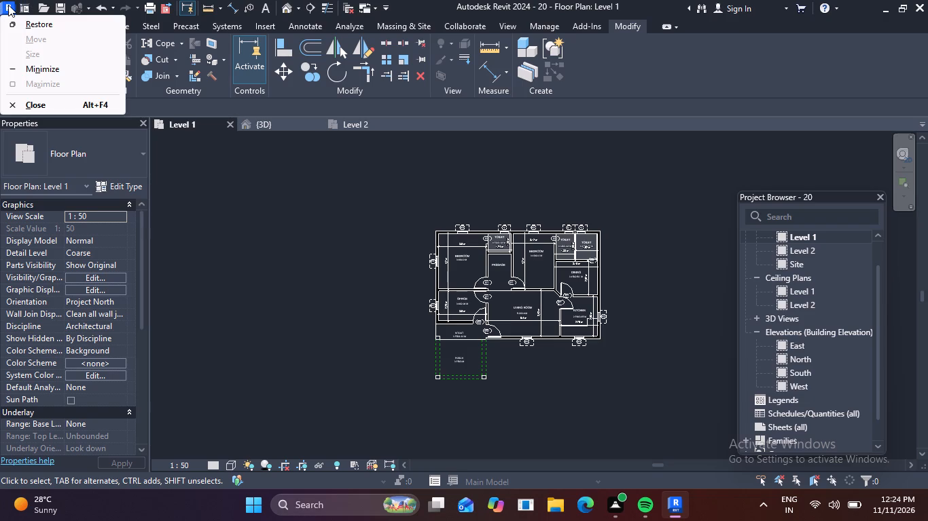
click(8, 5)
click(14, 26)
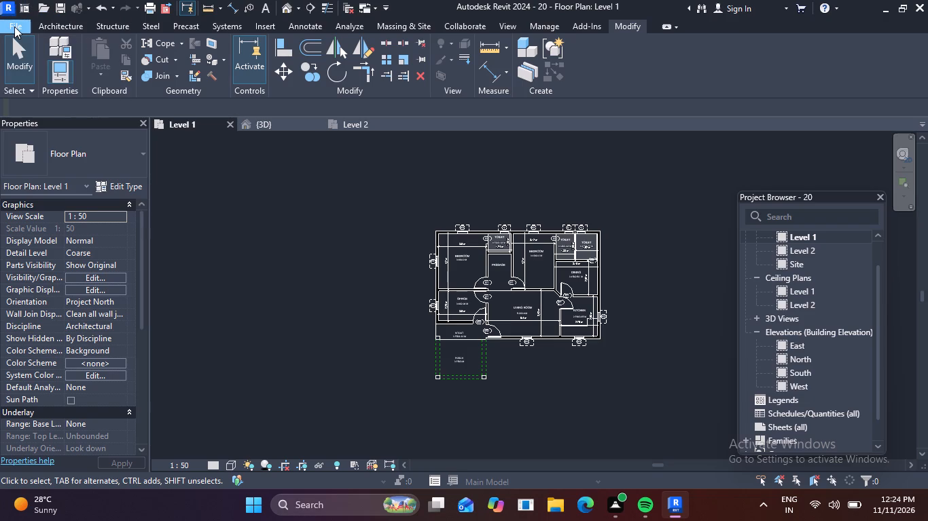
click(50, 230)
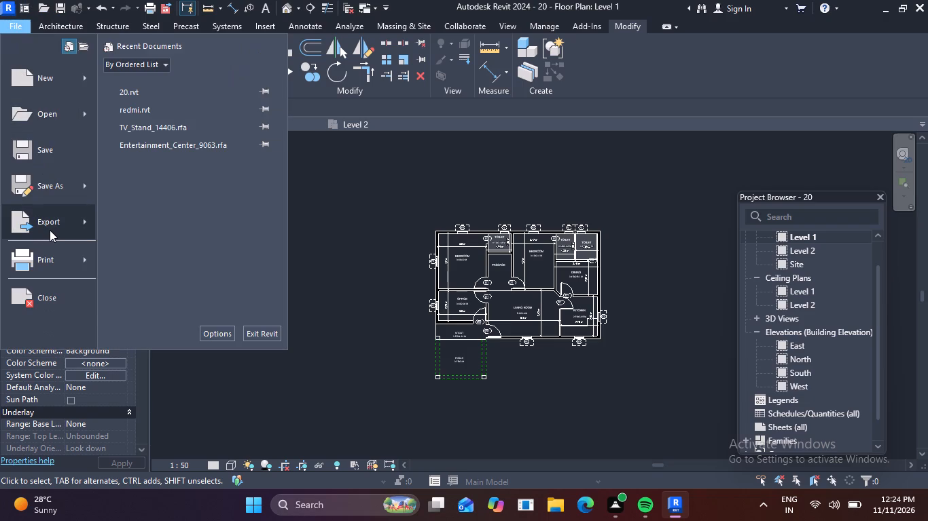
scroll(160, 202, down, 12)
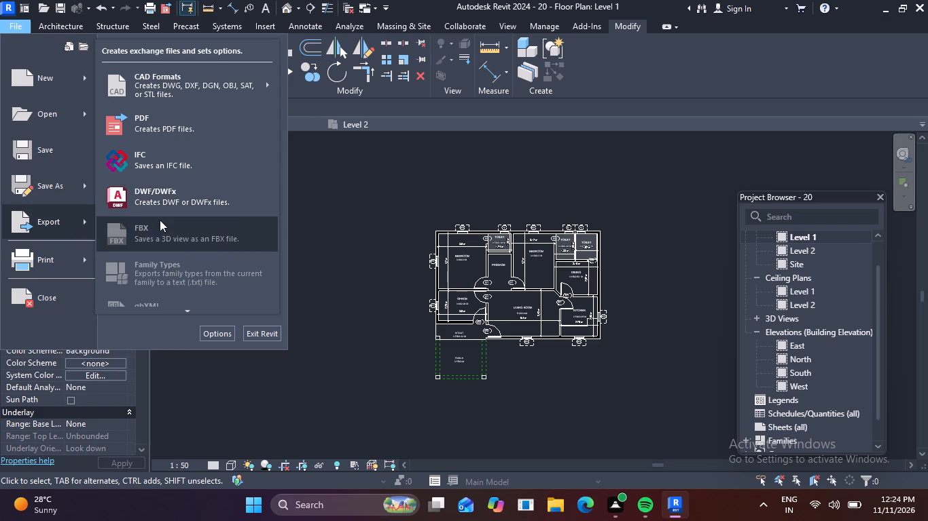
scroll(166, 225, down, 4)
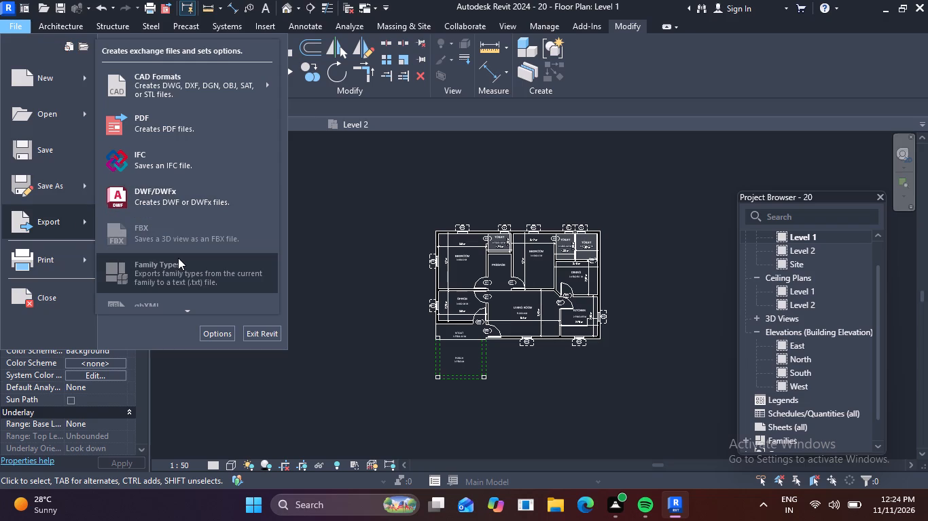
scroll(174, 240, down, 4)
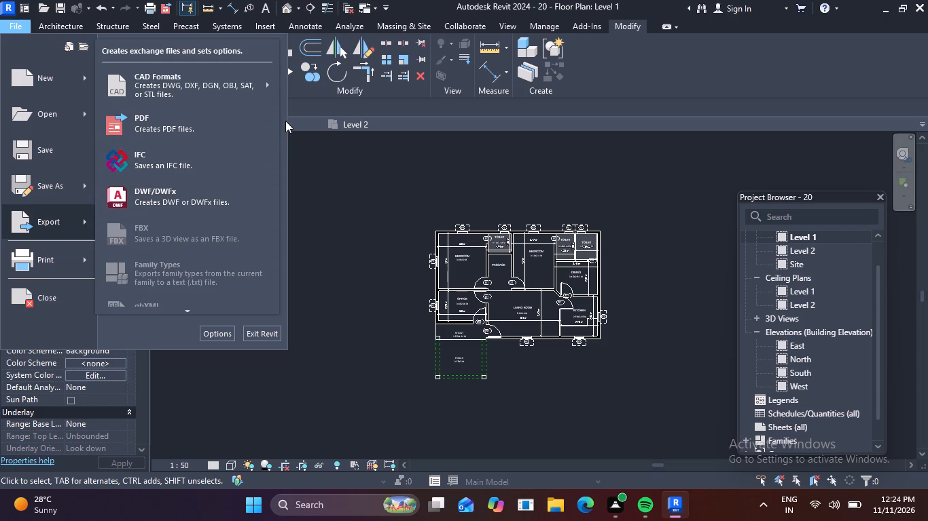
scroll(149, 213, down, 4)
scroll(140, 225, up, 6)
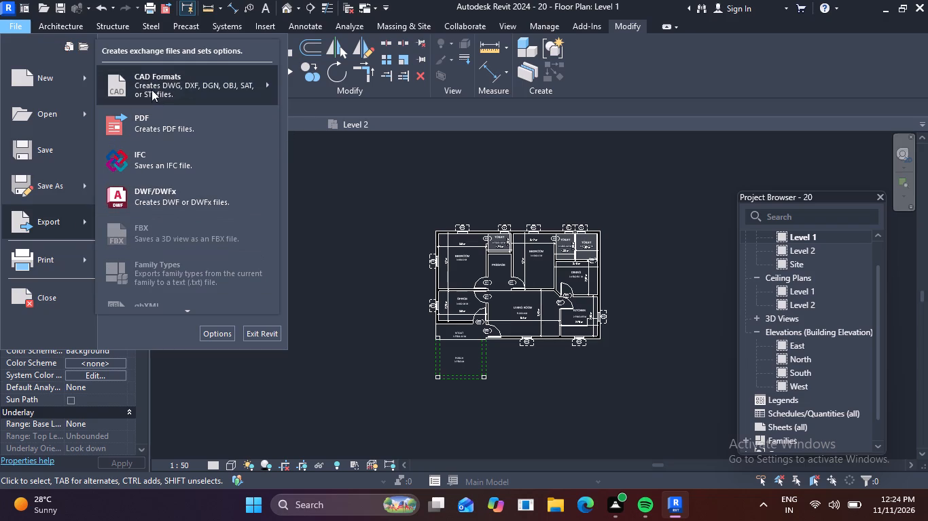
scroll(150, 85, up, 2)
scroll(141, 140, down, 4)
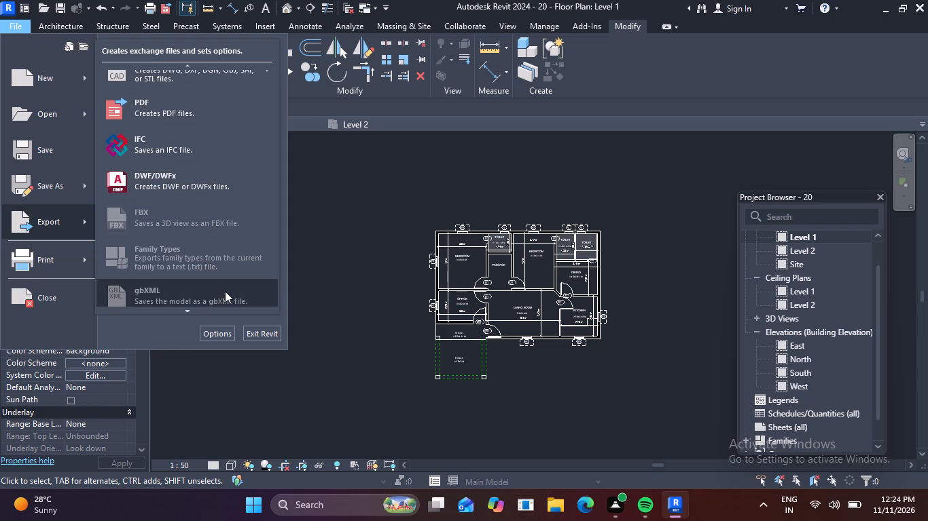
scroll(225, 291, down, 10)
scroll(176, 305, up, 1)
scroll(158, 307, down, 2)
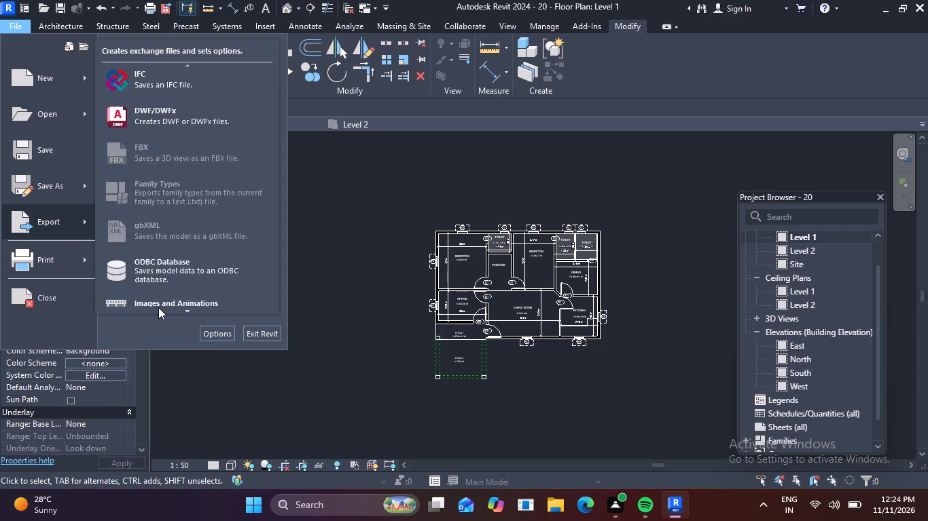
scroll(158, 307, down, 2)
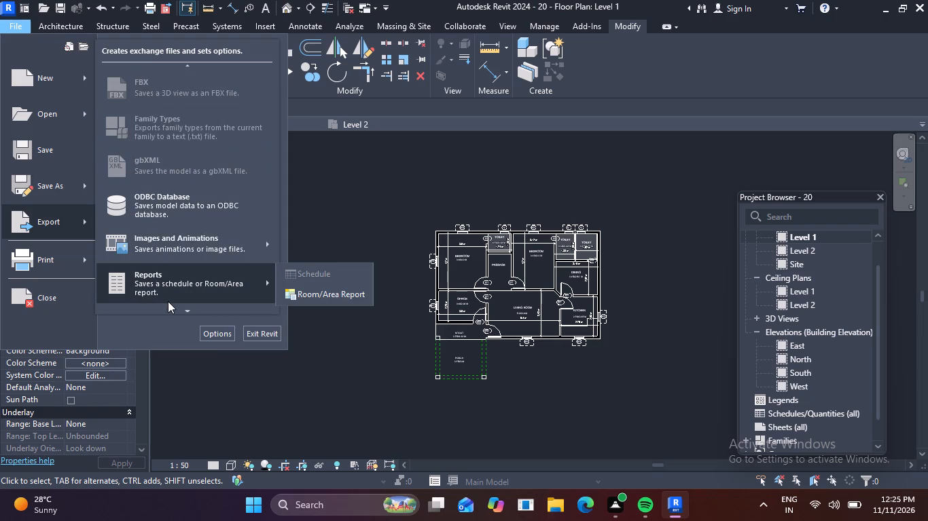
click(190, 241)
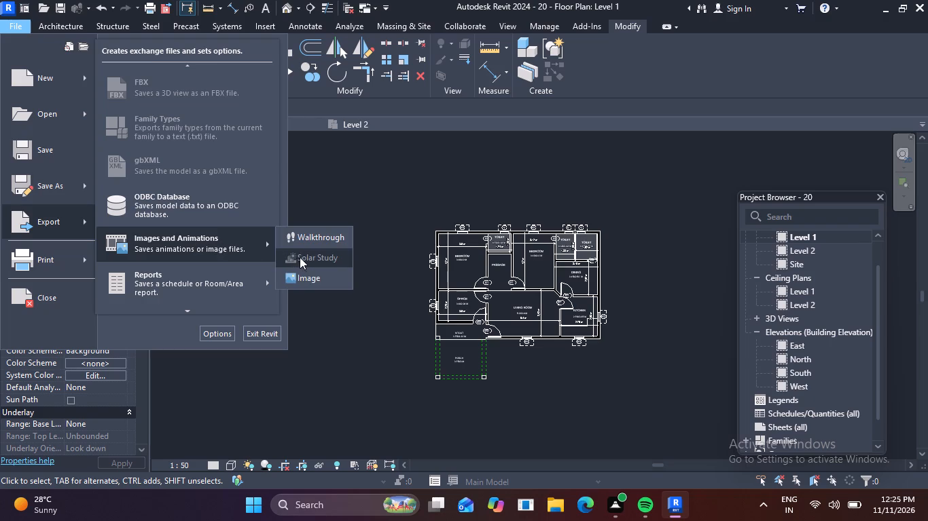
click(304, 277)
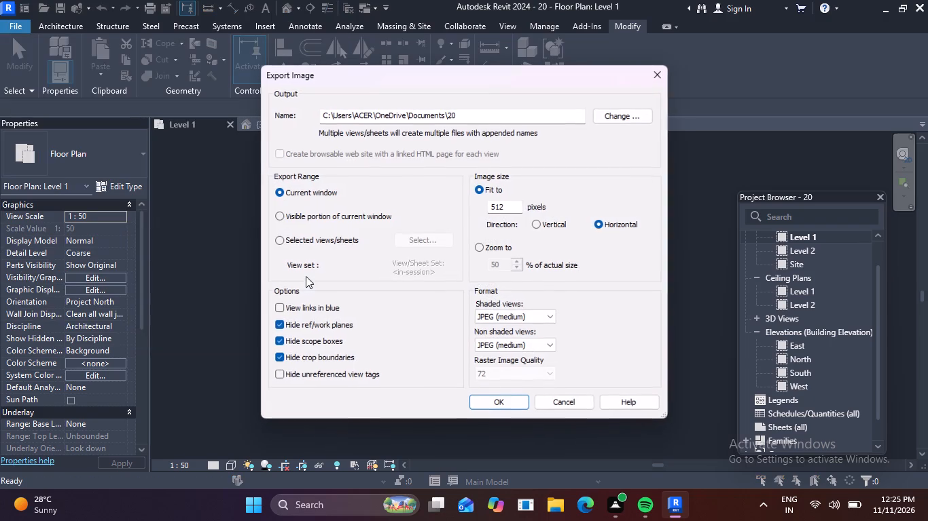
click(512, 210)
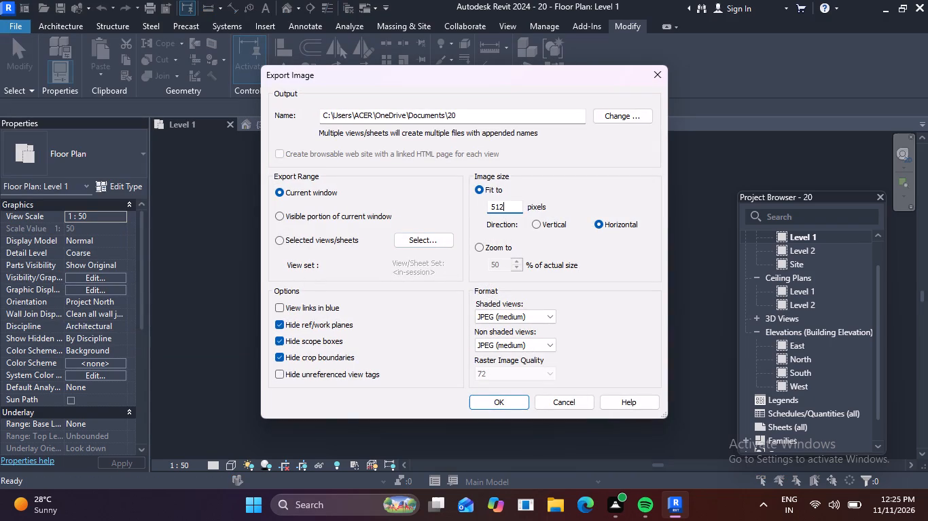
key(BackSpace)
key(BackSpace)
key(BackSpace)
key(BackSpace)
key(3)
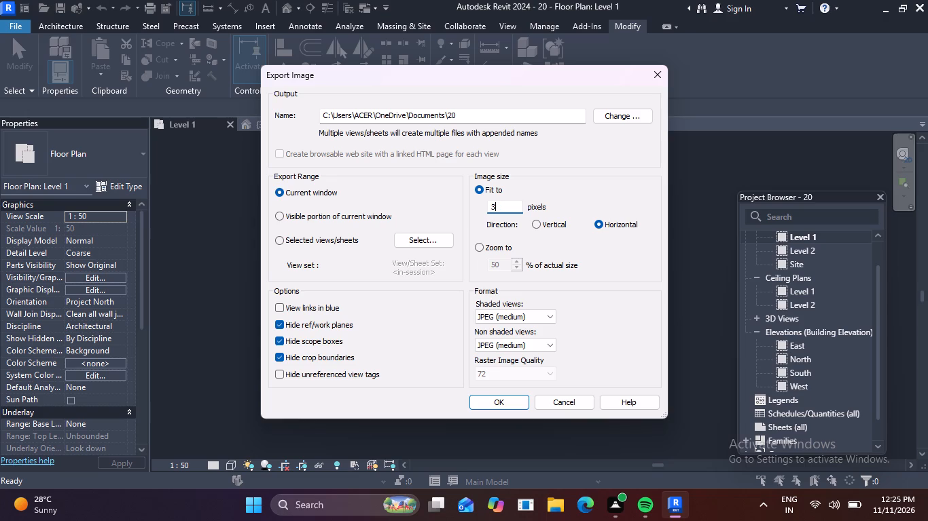
text(000)
click(501, 403)
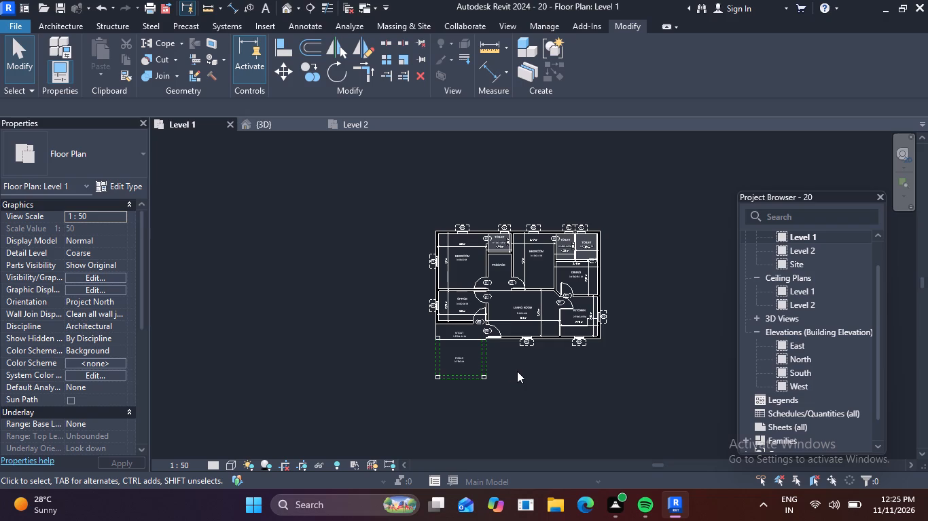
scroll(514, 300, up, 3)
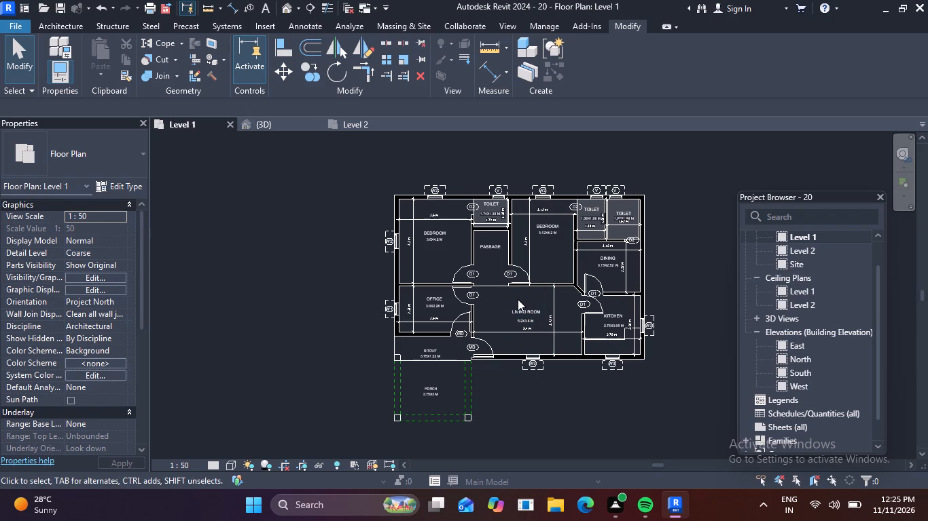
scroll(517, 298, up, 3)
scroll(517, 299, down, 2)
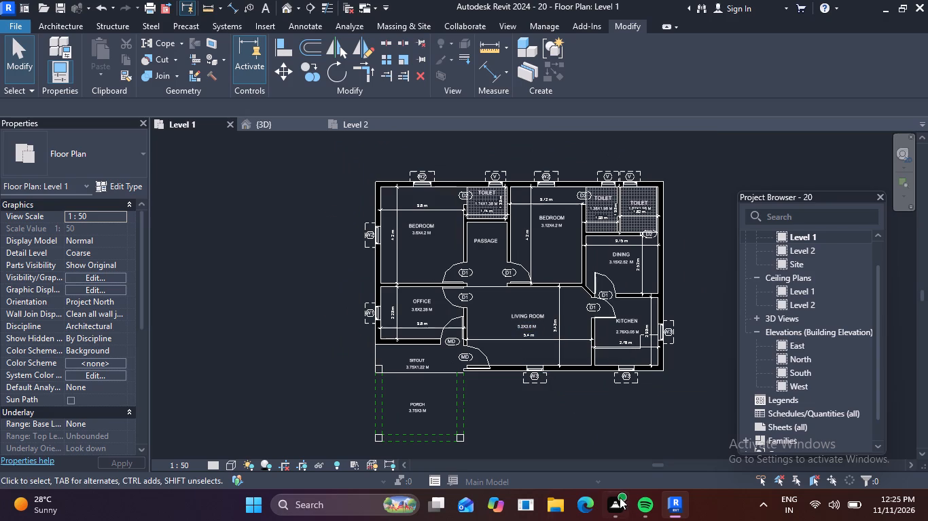
Switch to File Explorer to look for the exported plan image.
click(550, 507)
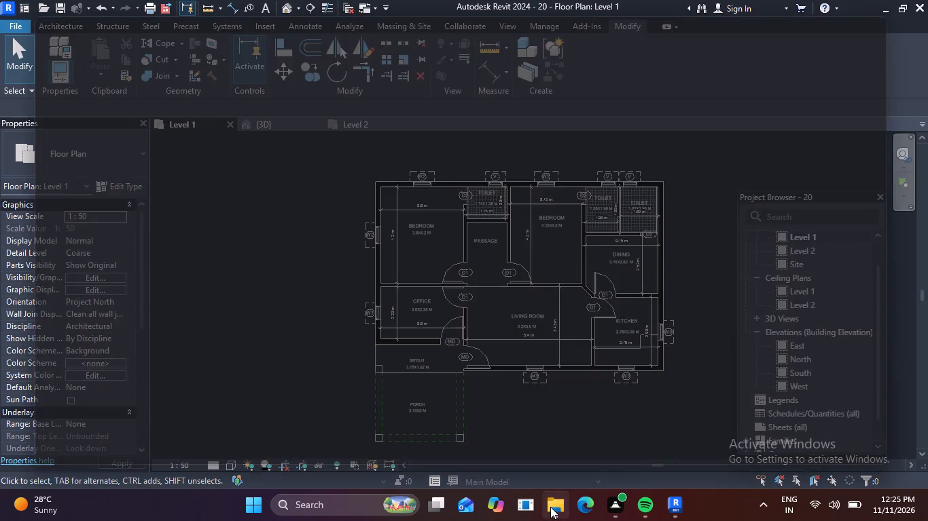
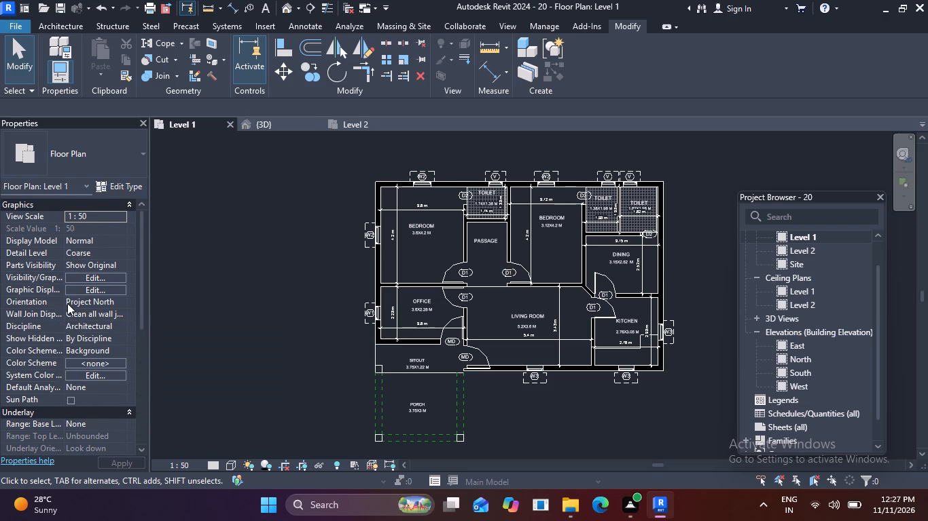
Turn on shadows in the Level 1 floor plan view.
scroll(82, 370, down, 1)
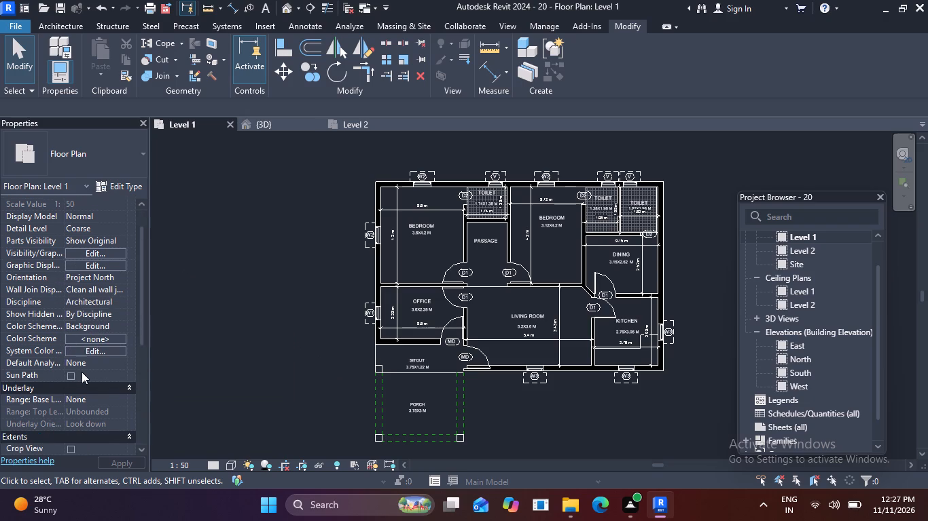
scroll(82, 372, down, 1)
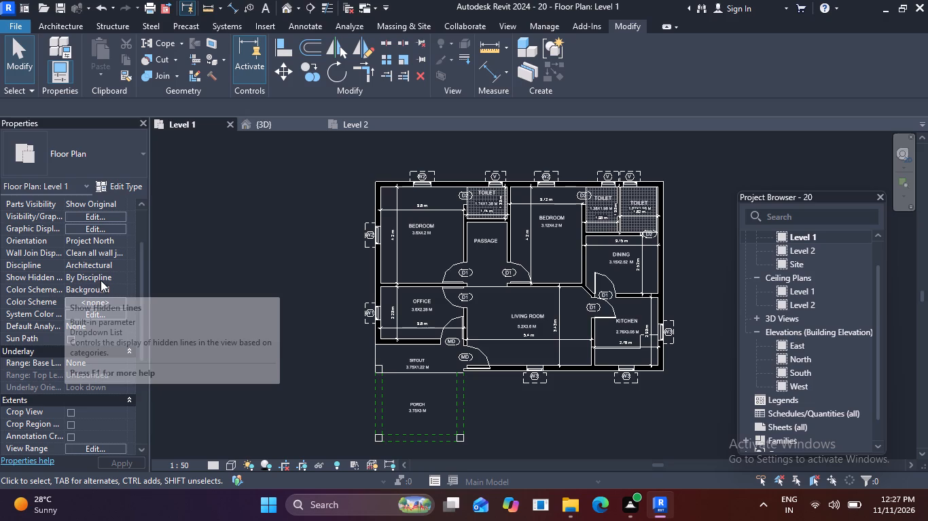
click(267, 463)
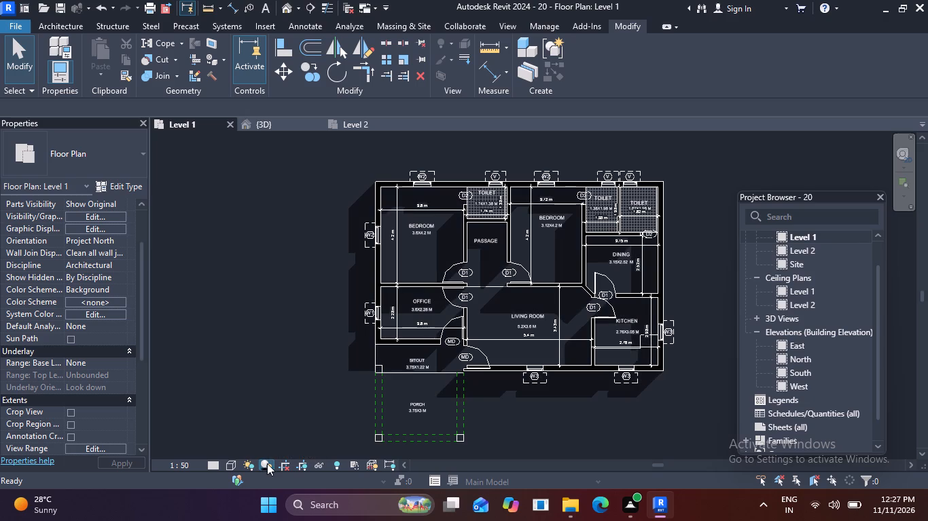
Switch the interface's active theme to Light in the color options, with the matching Light canvas color scheme.
click(20, 23)
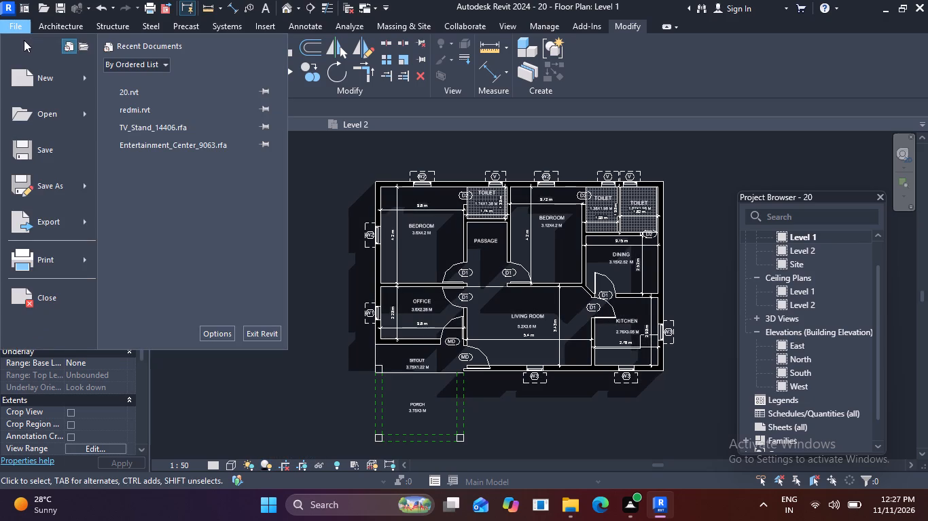
click(215, 334)
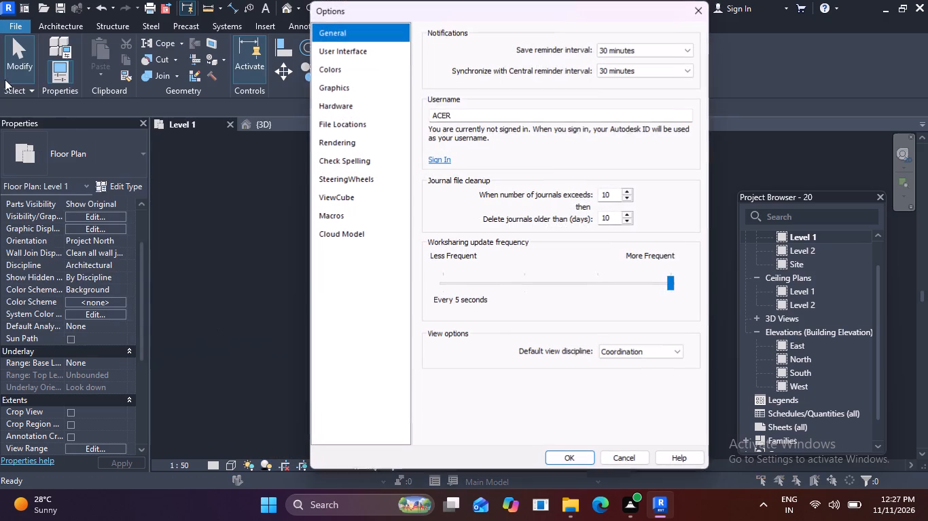
click(354, 71)
click(599, 41)
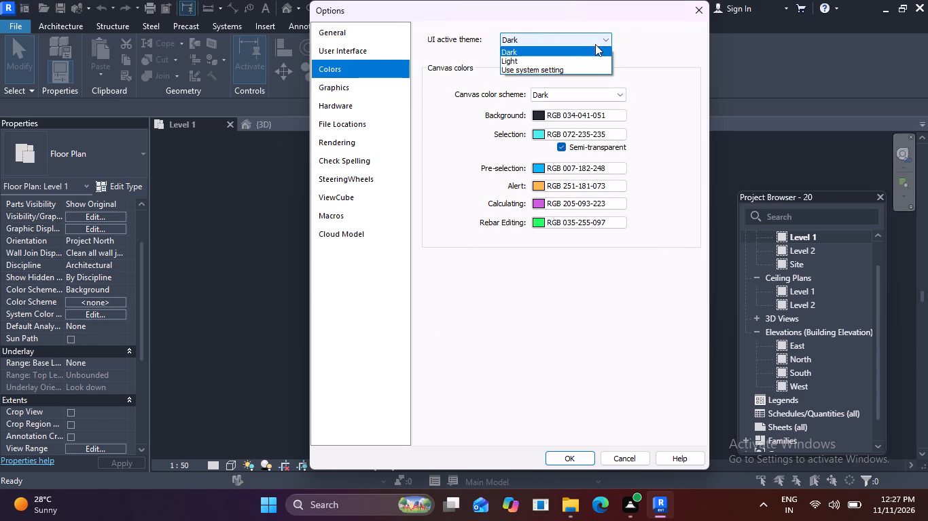
click(580, 63)
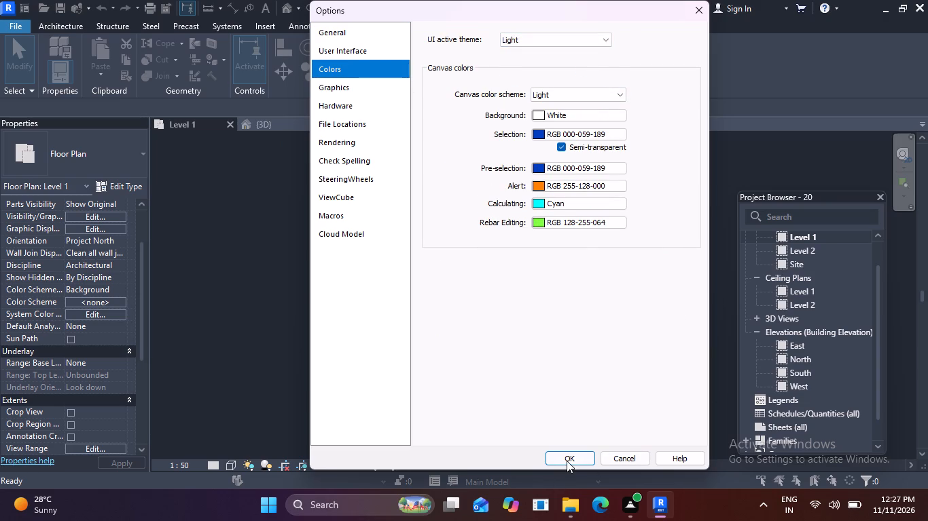
click(579, 449)
click(575, 458)
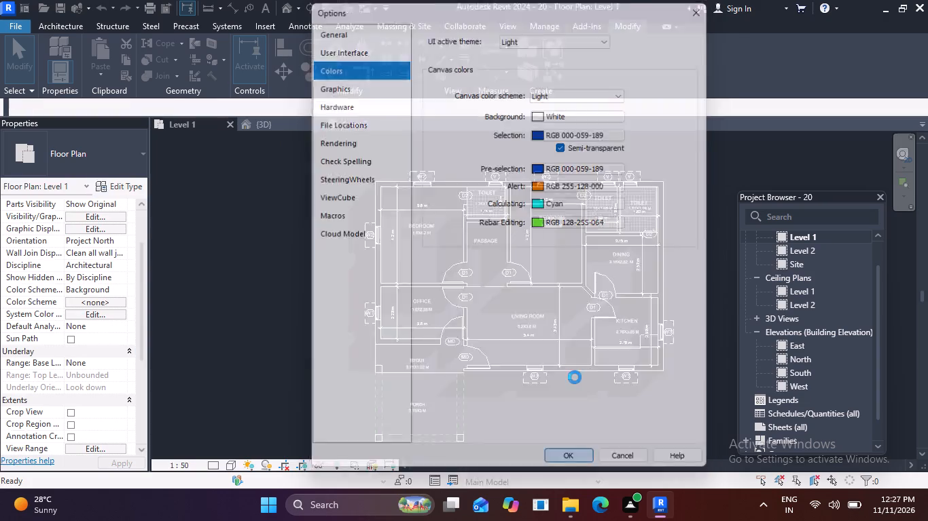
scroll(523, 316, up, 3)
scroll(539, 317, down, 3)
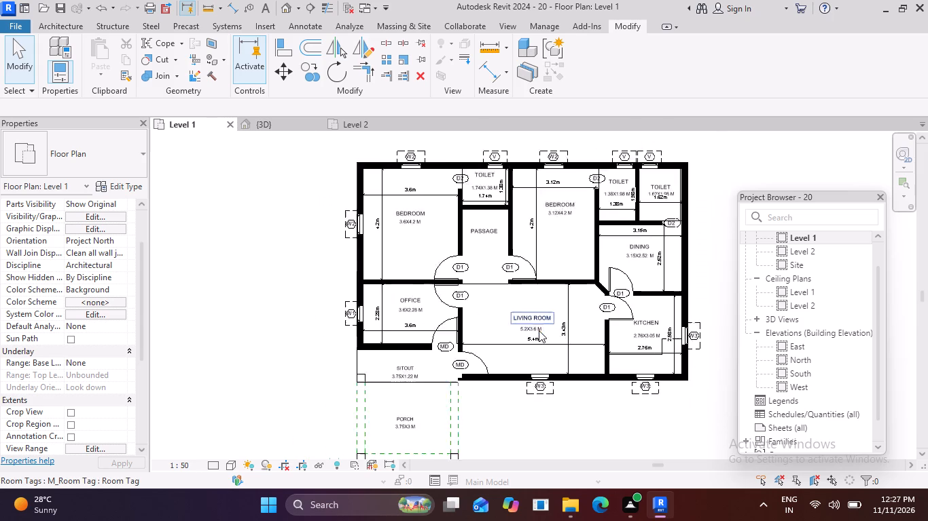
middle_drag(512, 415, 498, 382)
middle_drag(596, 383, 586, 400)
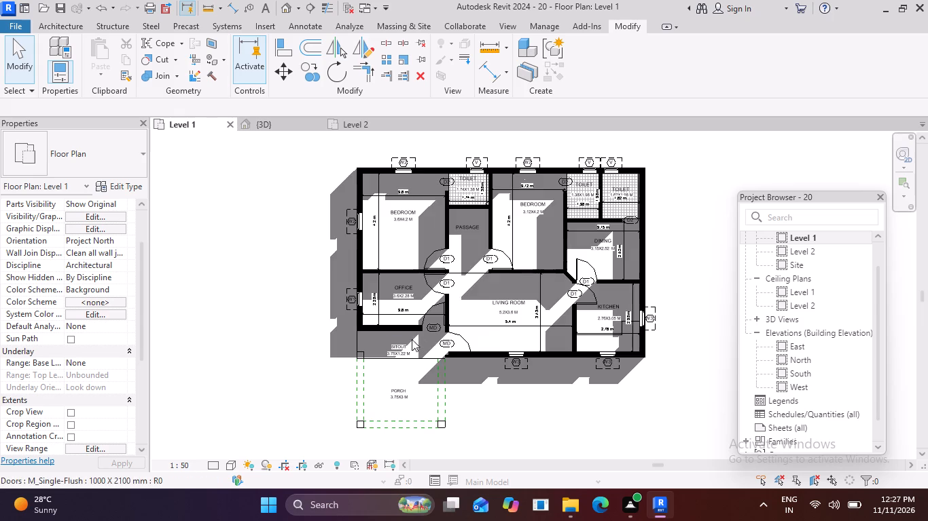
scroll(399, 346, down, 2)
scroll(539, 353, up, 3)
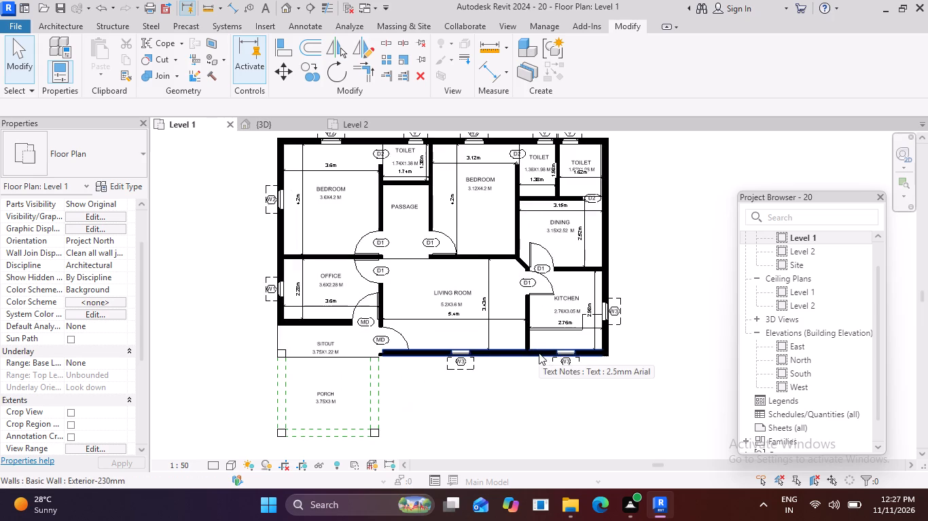